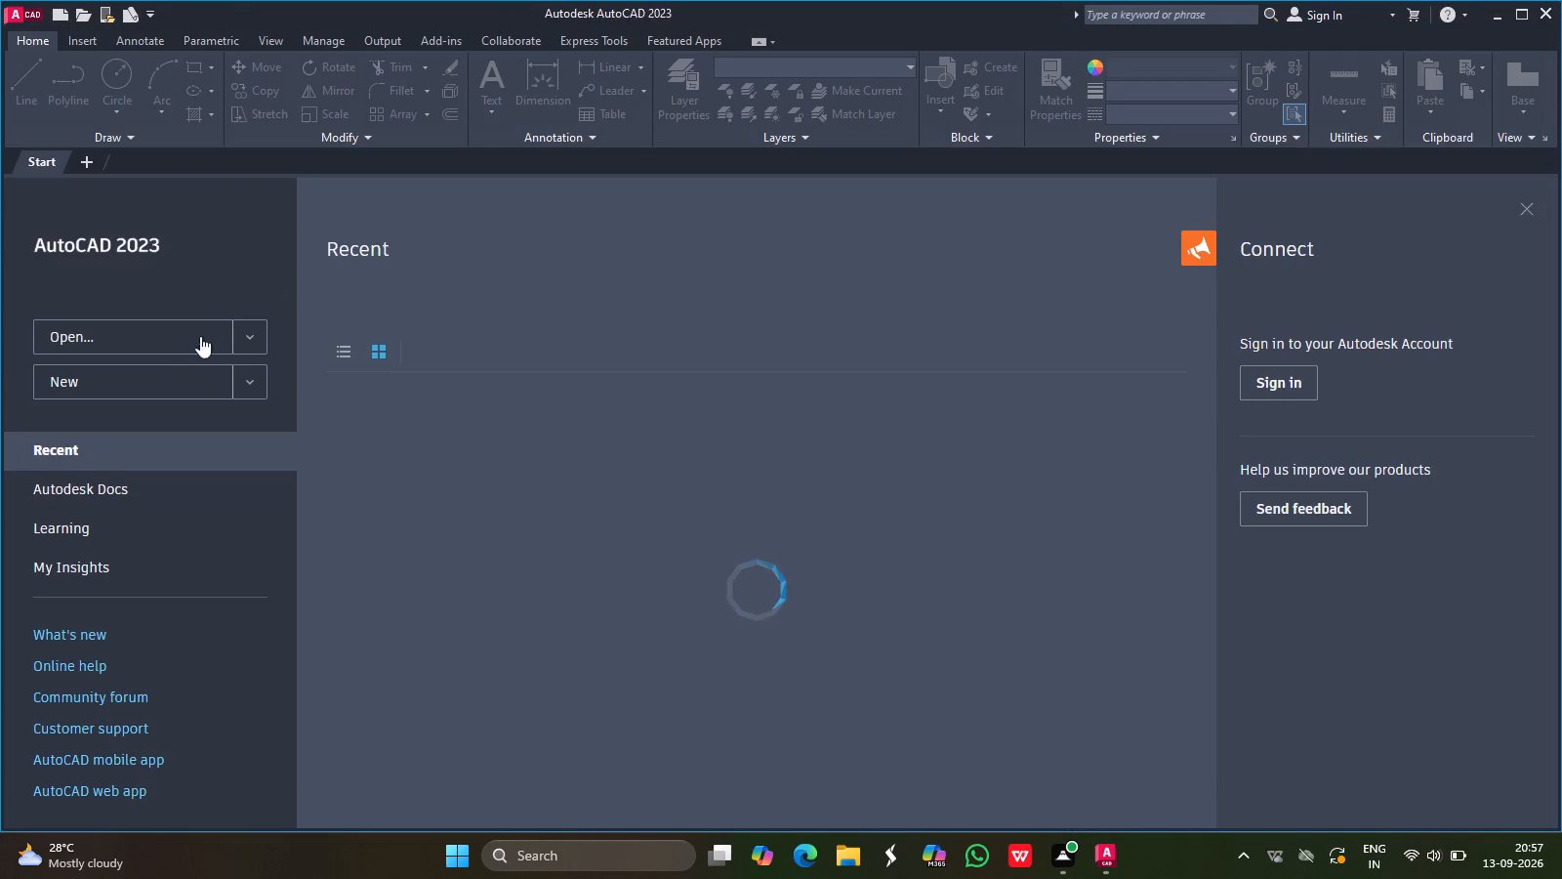
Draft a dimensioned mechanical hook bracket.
Create a new blank drawing.
click(173, 375)
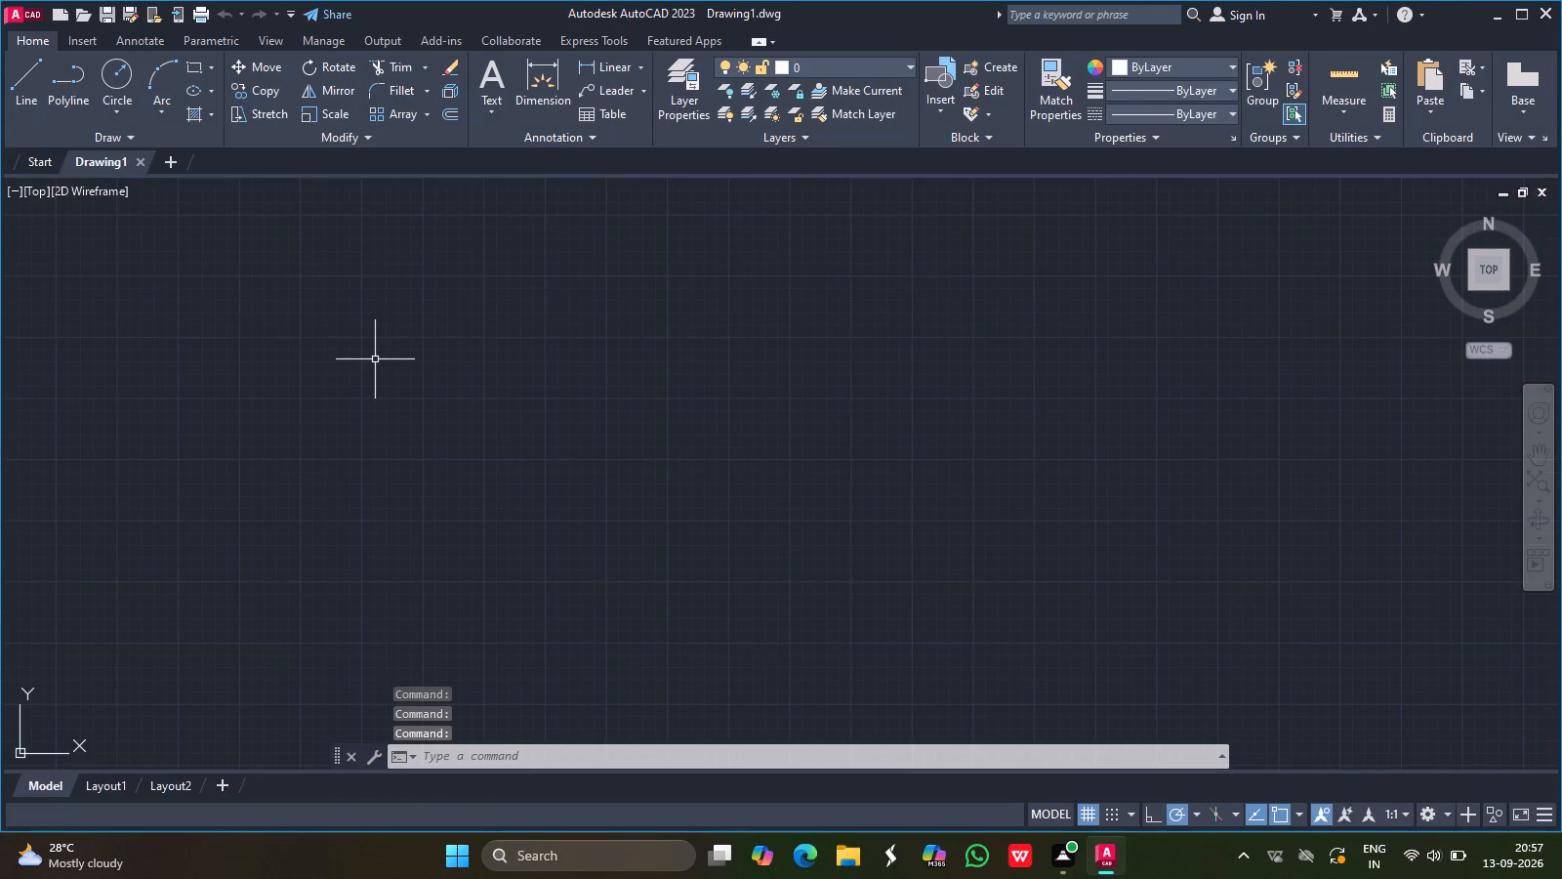
Draw a circle of diameter 25 in the upper middle of the drawing area.
click(123, 72)
click(117, 117)
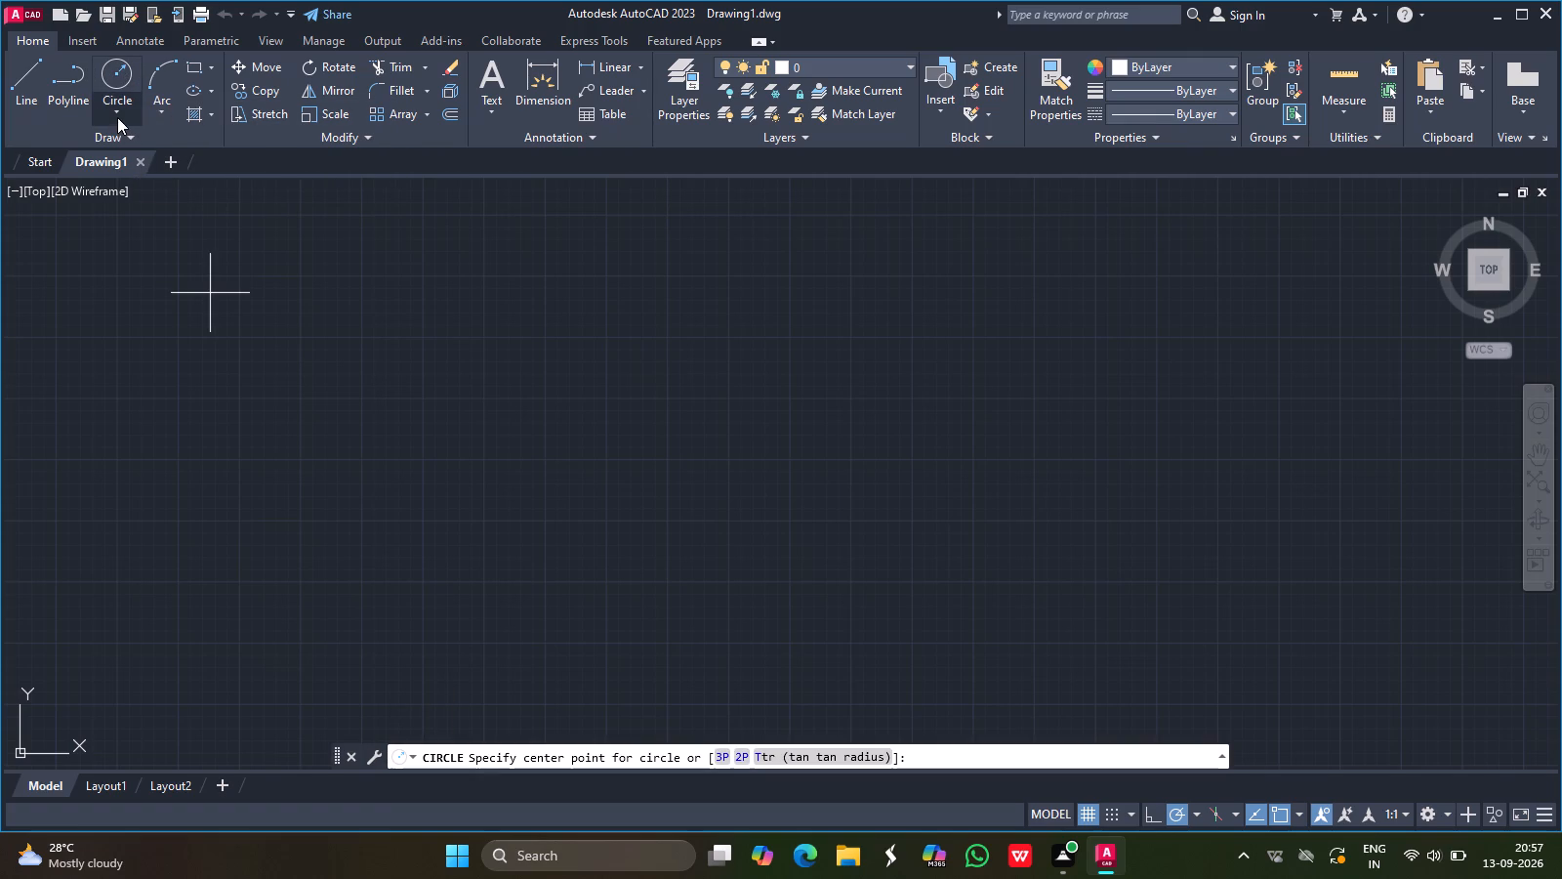
click(151, 188)
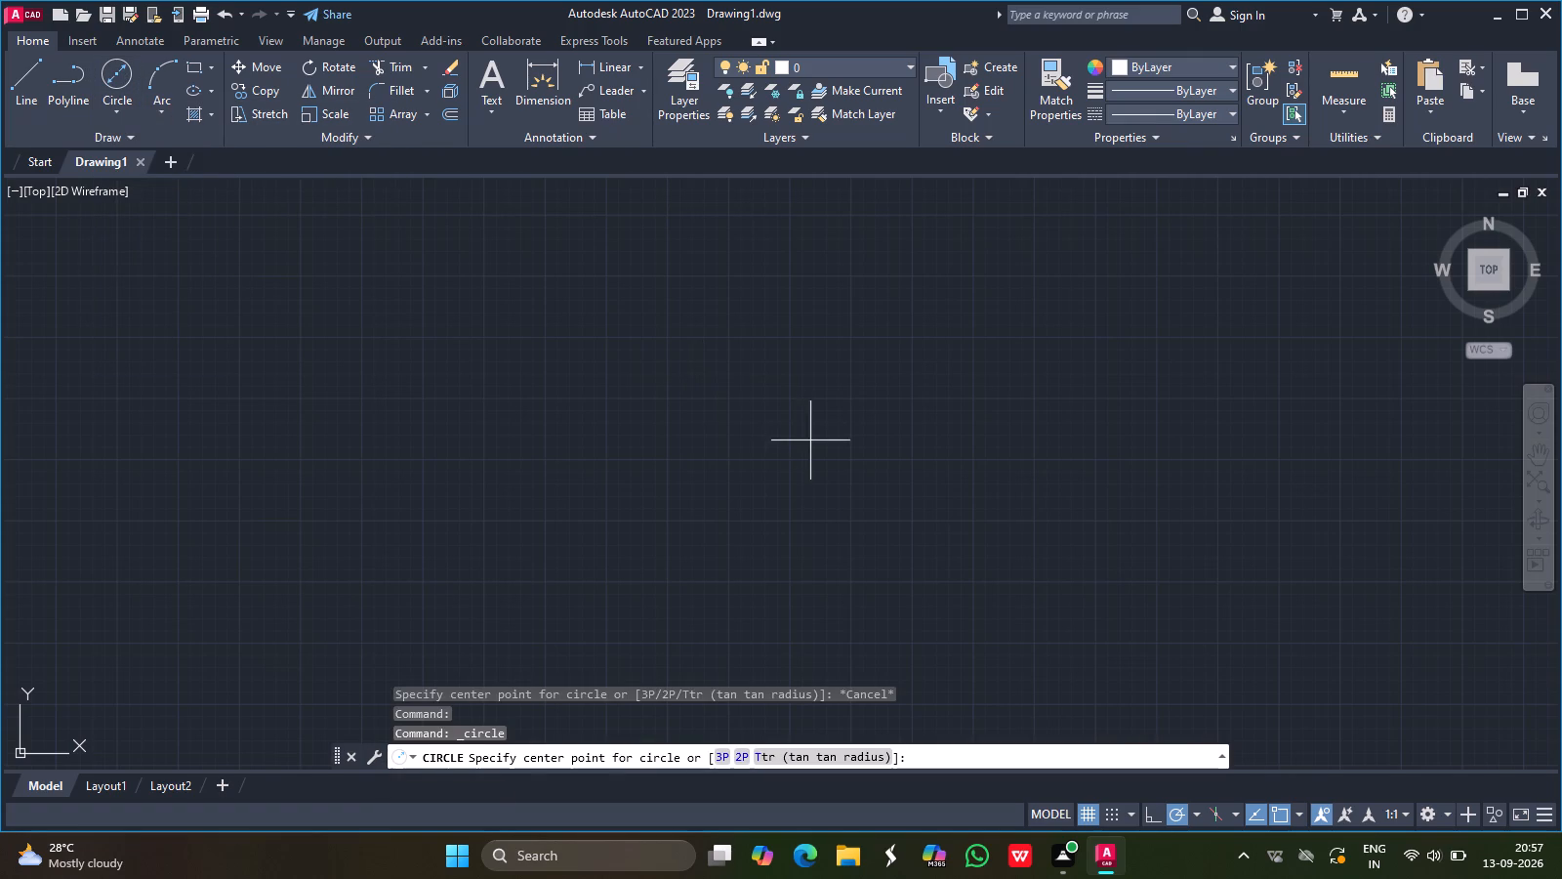
drag(726, 398, 715, 379)
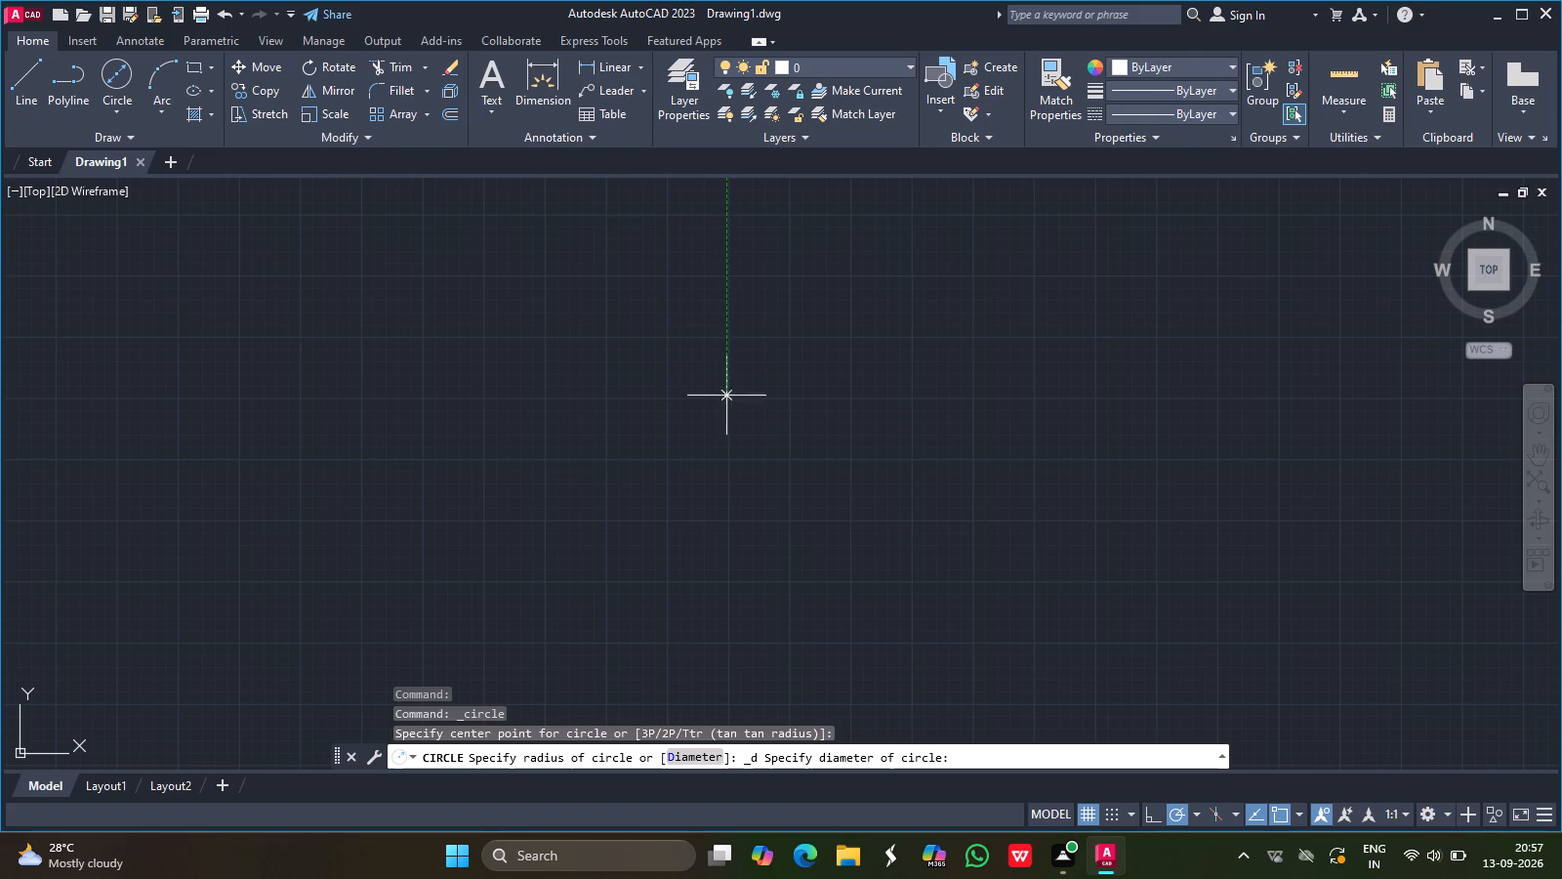
drag(715, 379, 693, 333)
text(25)
key(Return)
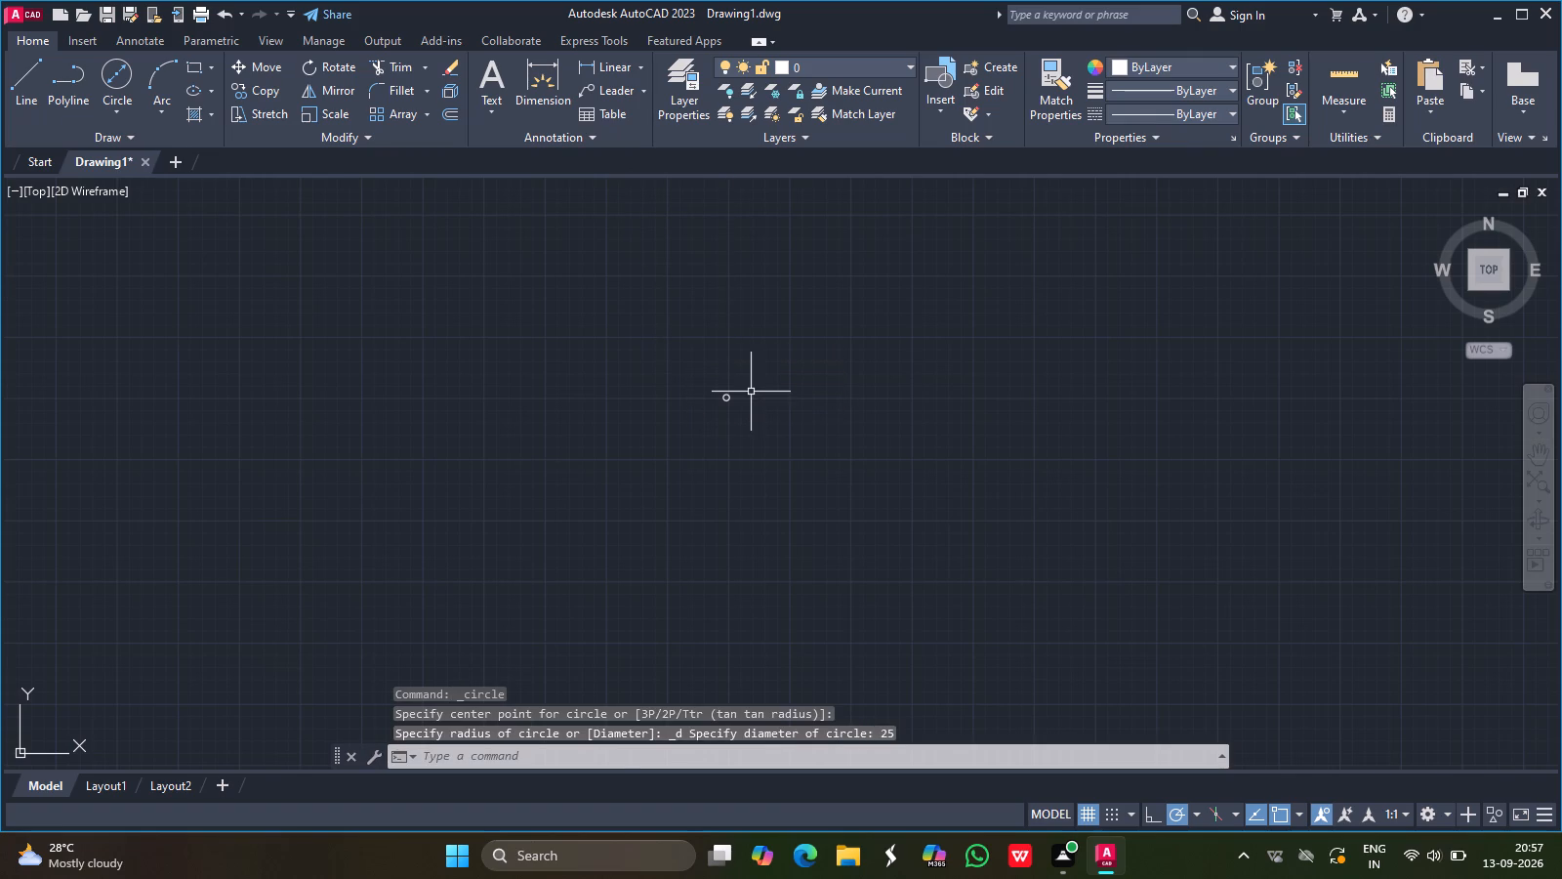
Draw a circle of diameter 50 concentric with the 25-diameter circle.
ctrl+scroll(751, 392, up, 3)
ctrl+scroll(615, 427, up, 2)
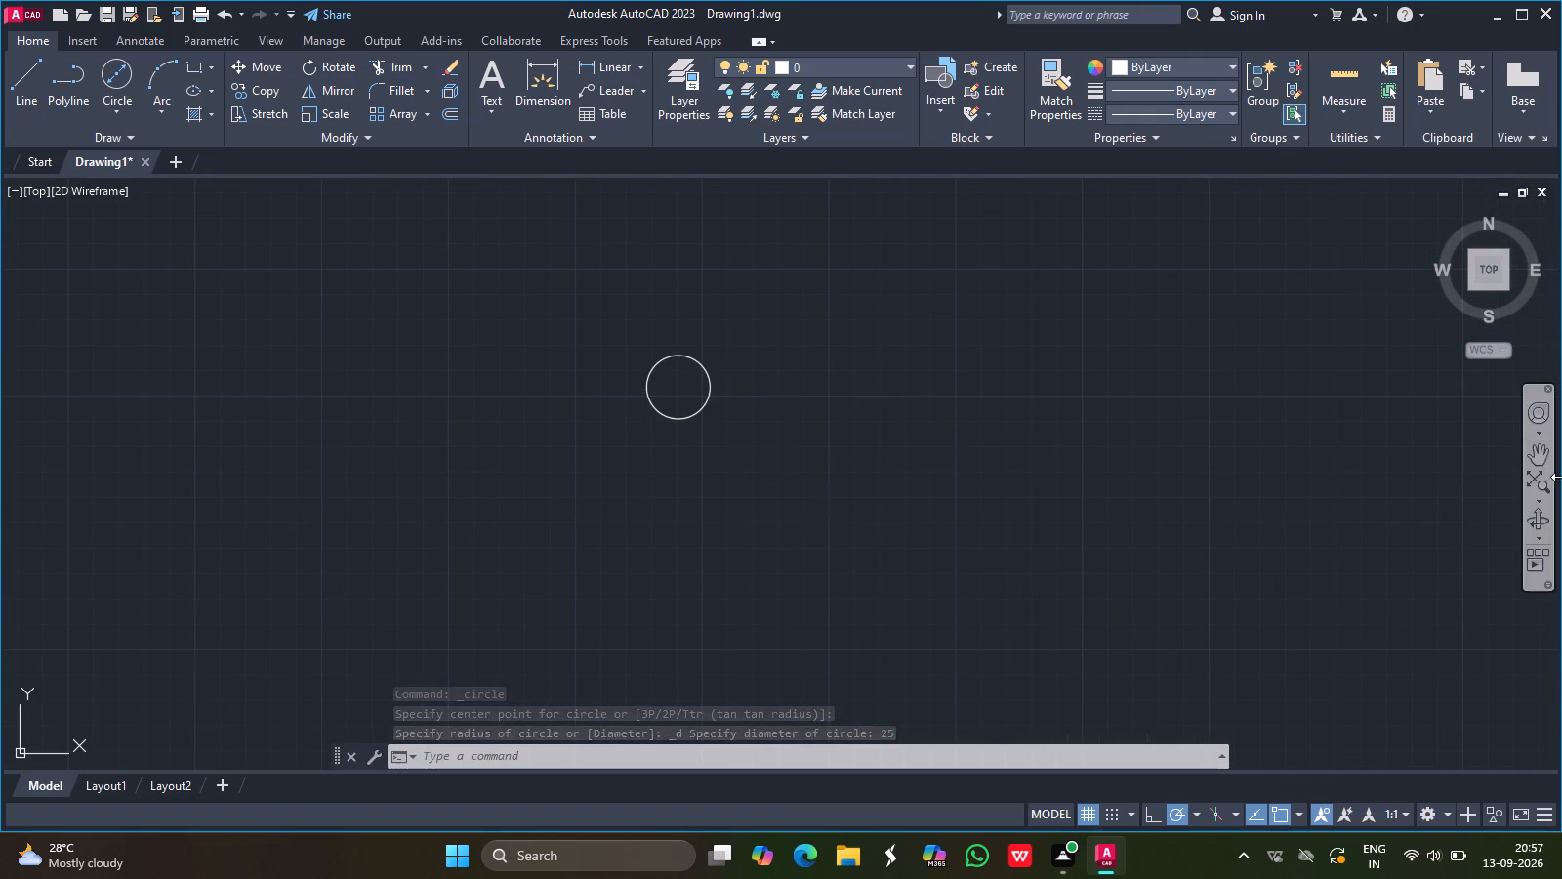
click(1539, 453)
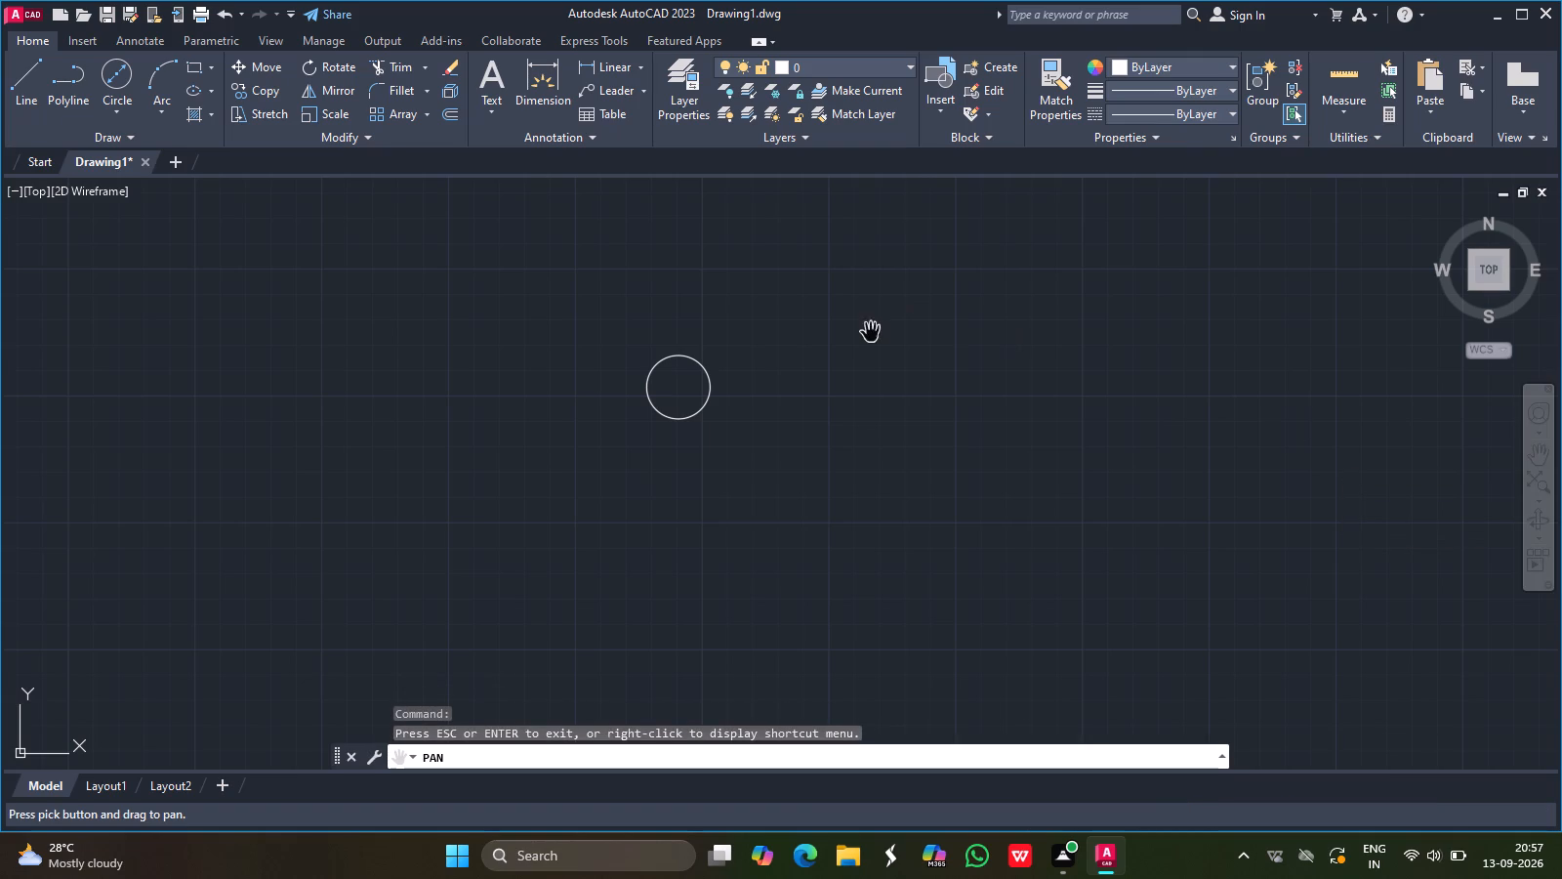
drag(675, 385, 740, 383)
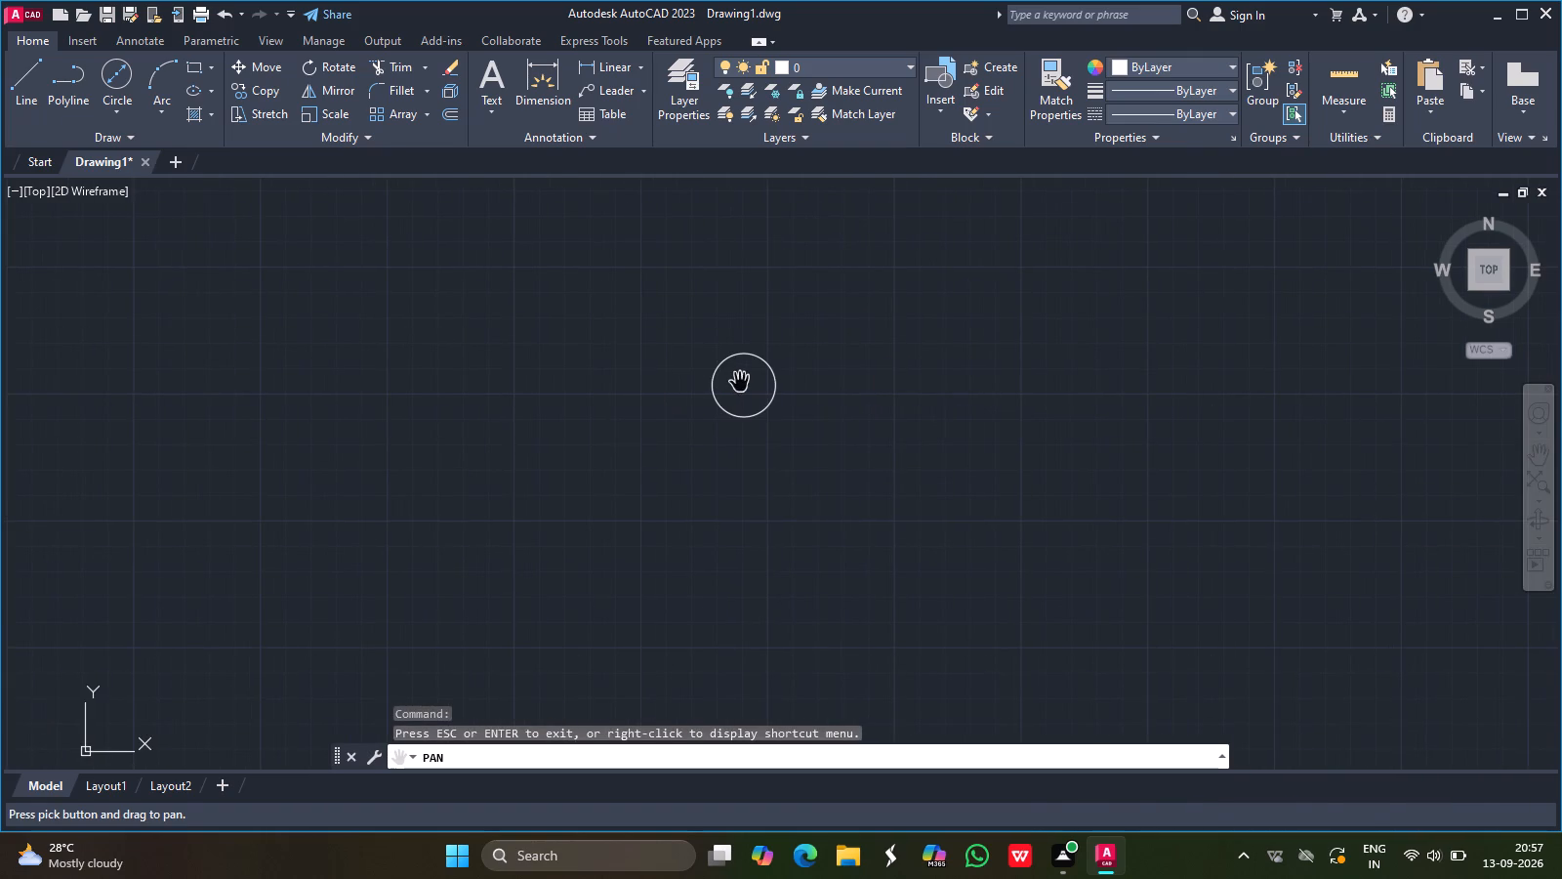
ctrl+scroll(740, 383, up, 1)
key(Escape)
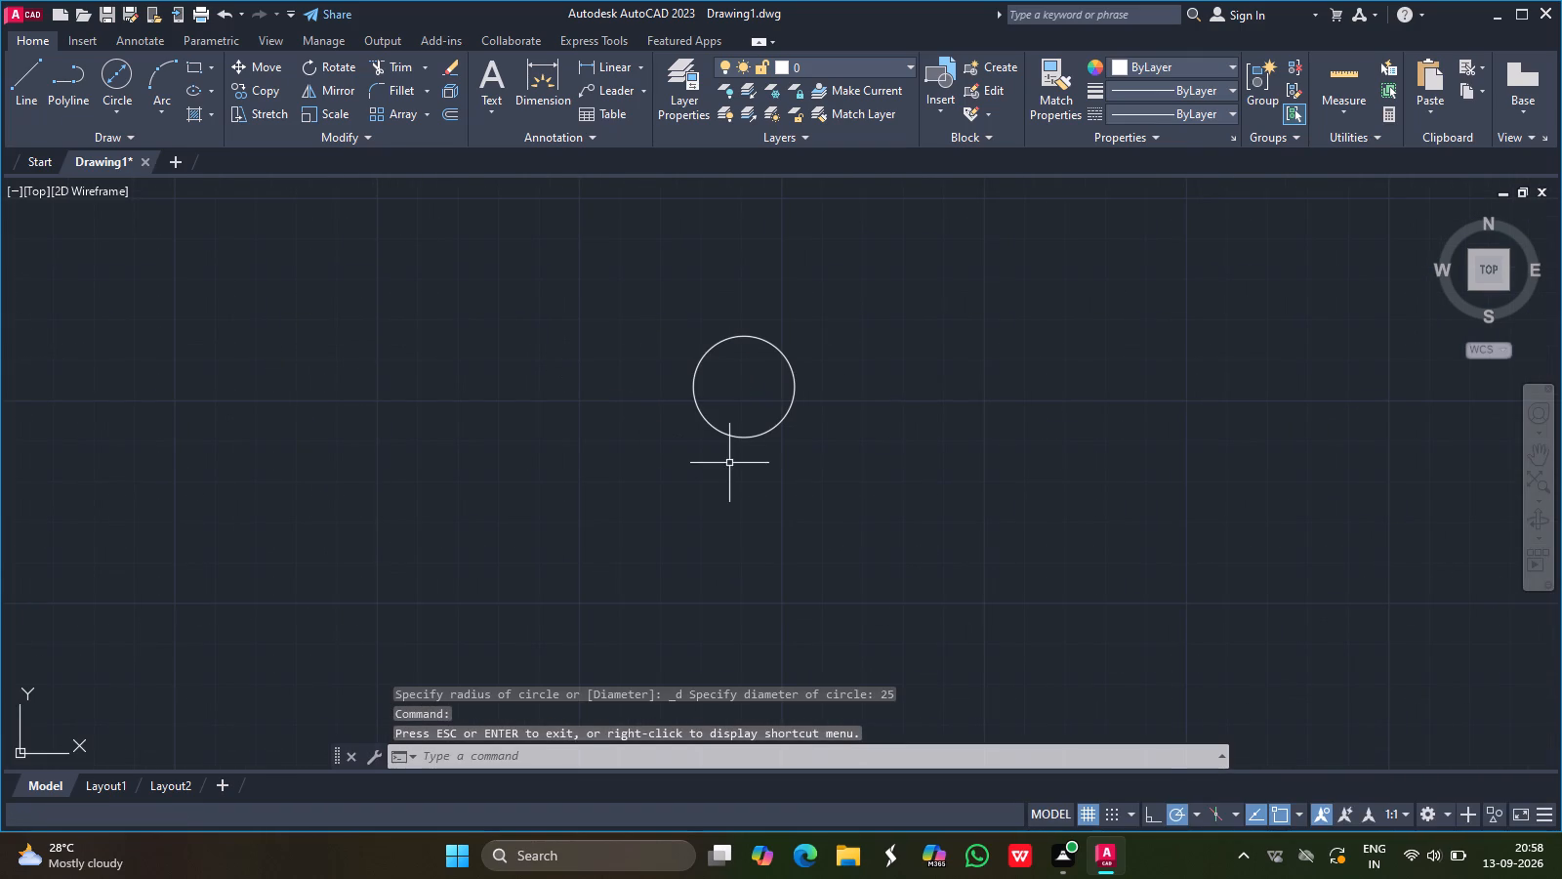
click(115, 79)
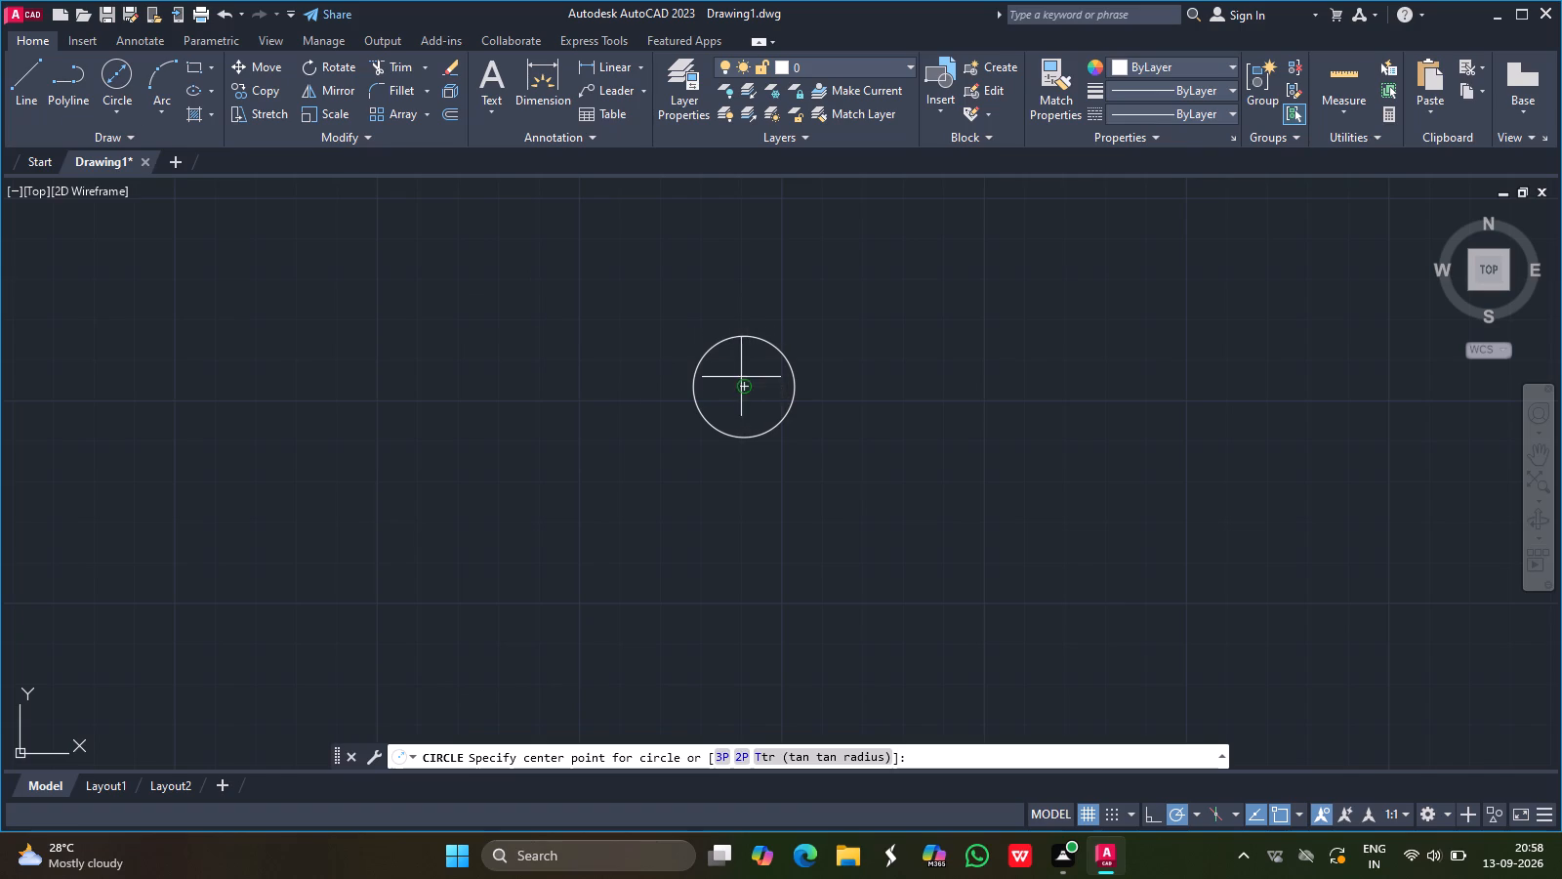
drag(738, 389, 693, 265)
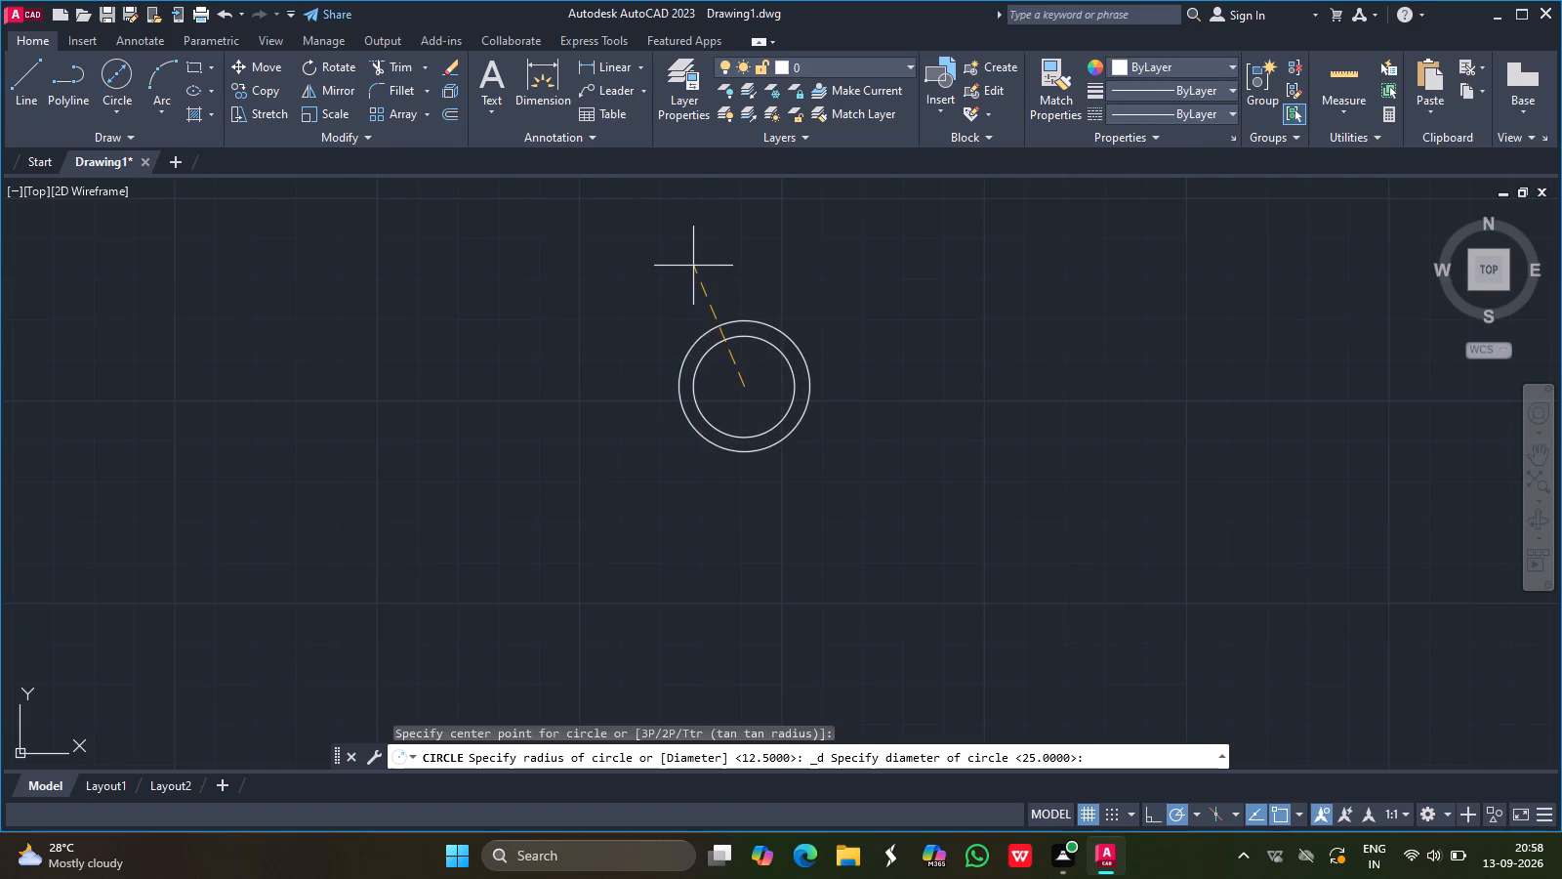
drag(693, 265, 693, 262)
text(50)
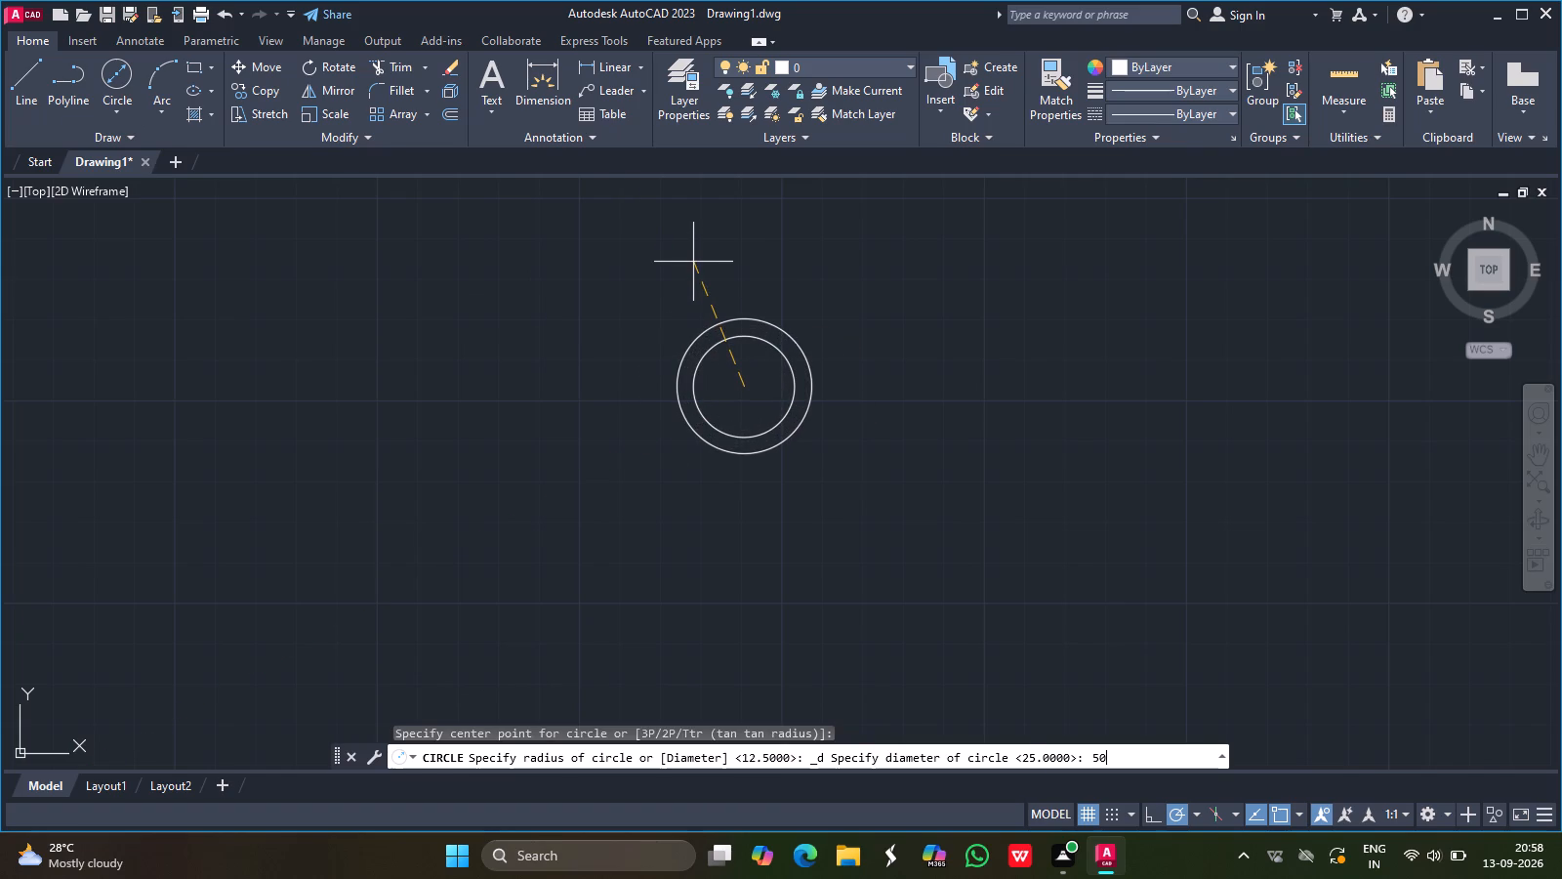
key(Return)
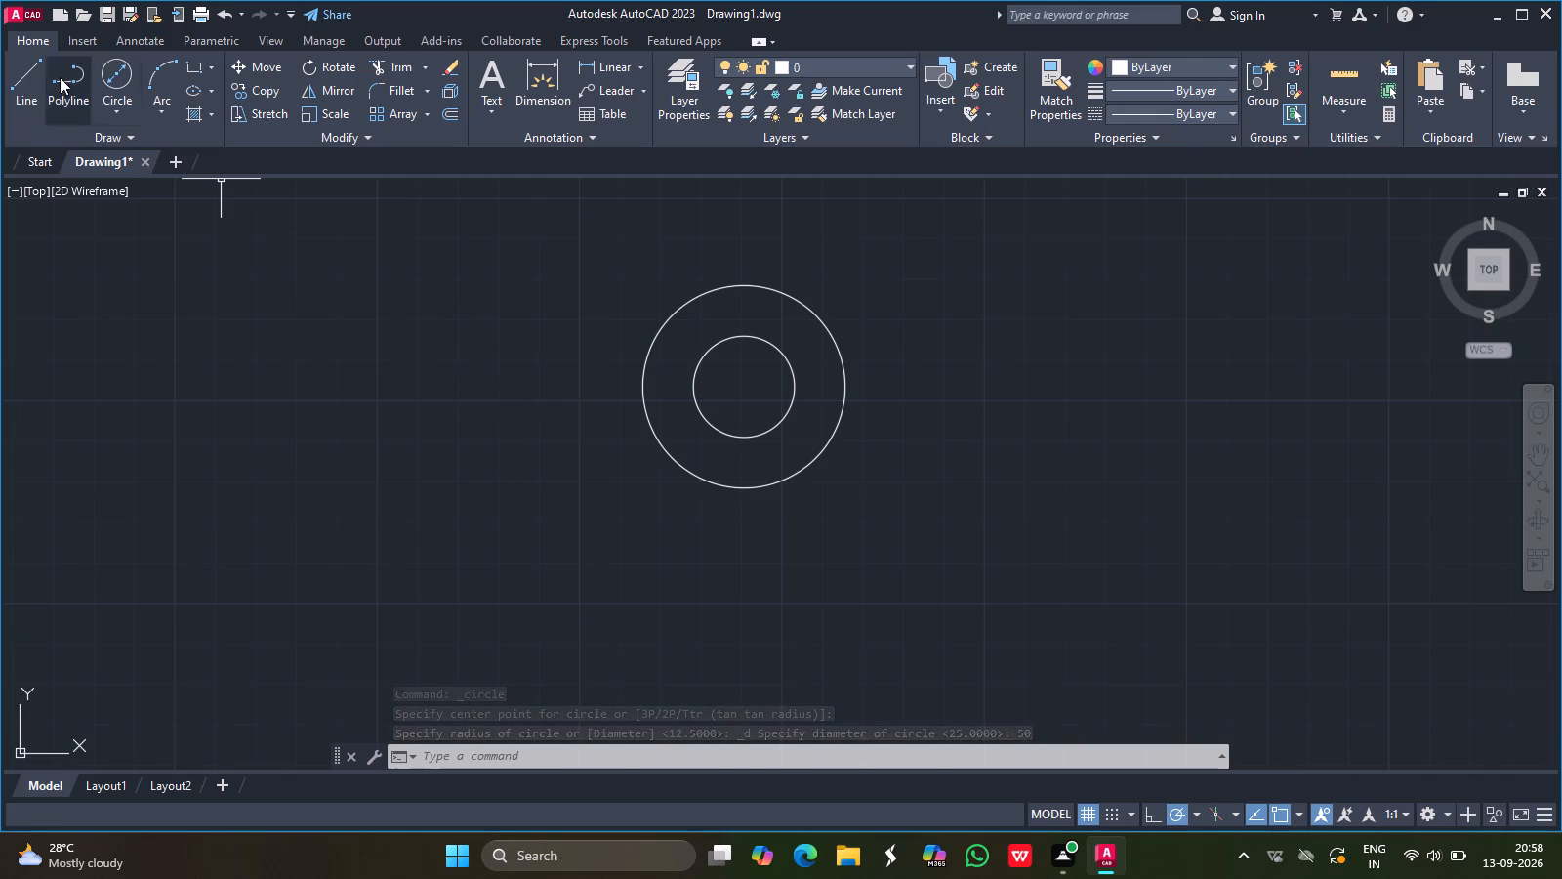
Draw a vertical line 120 long straight down from the centre of the concentric circles.
click(26, 78)
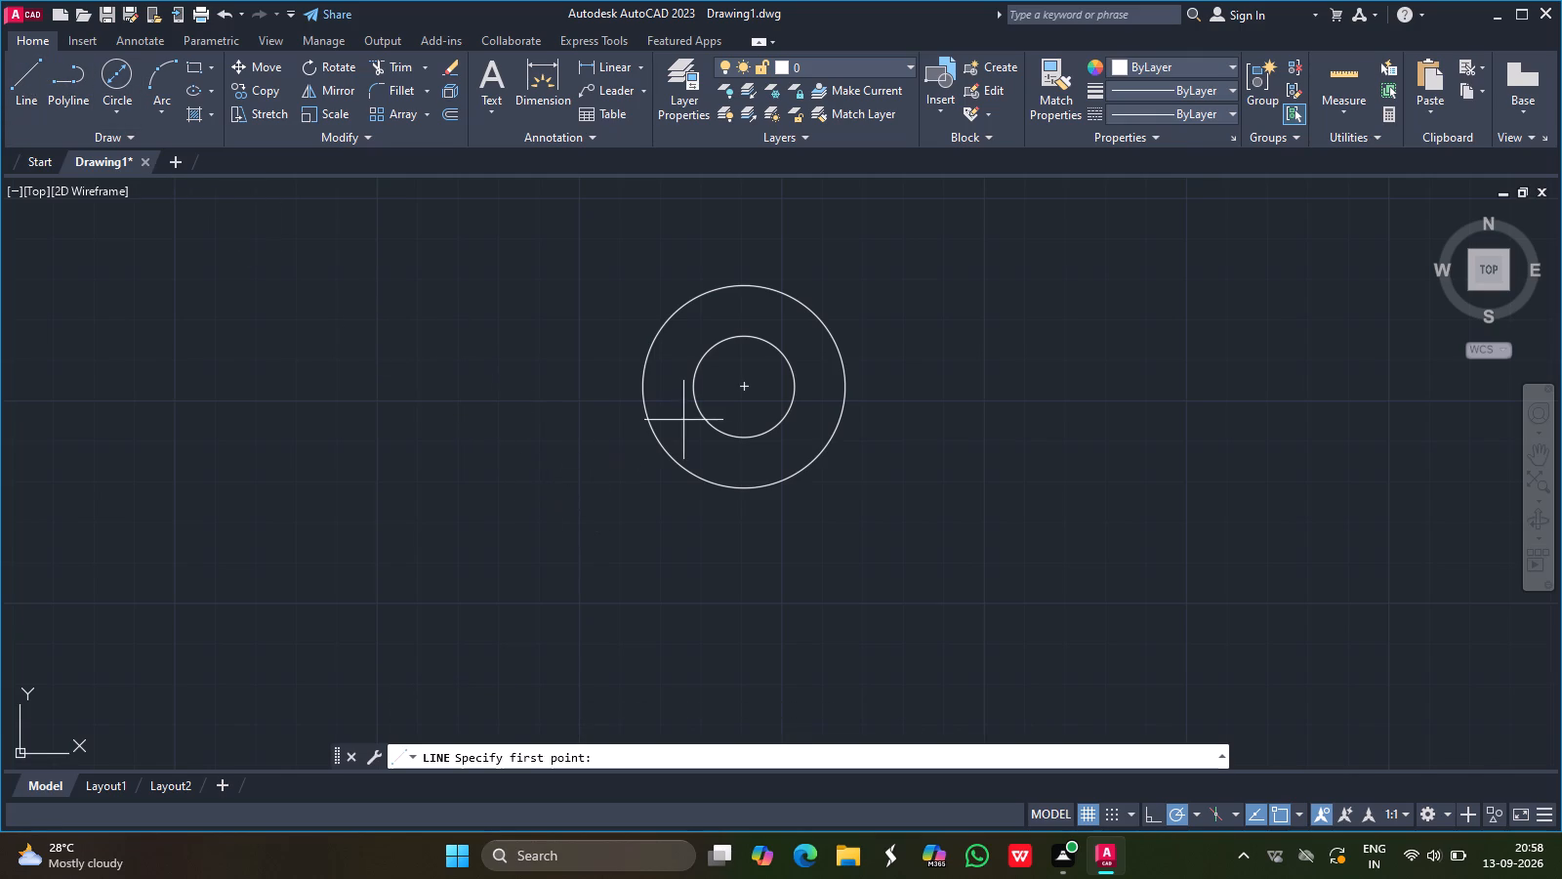
drag(745, 386, 746, 447)
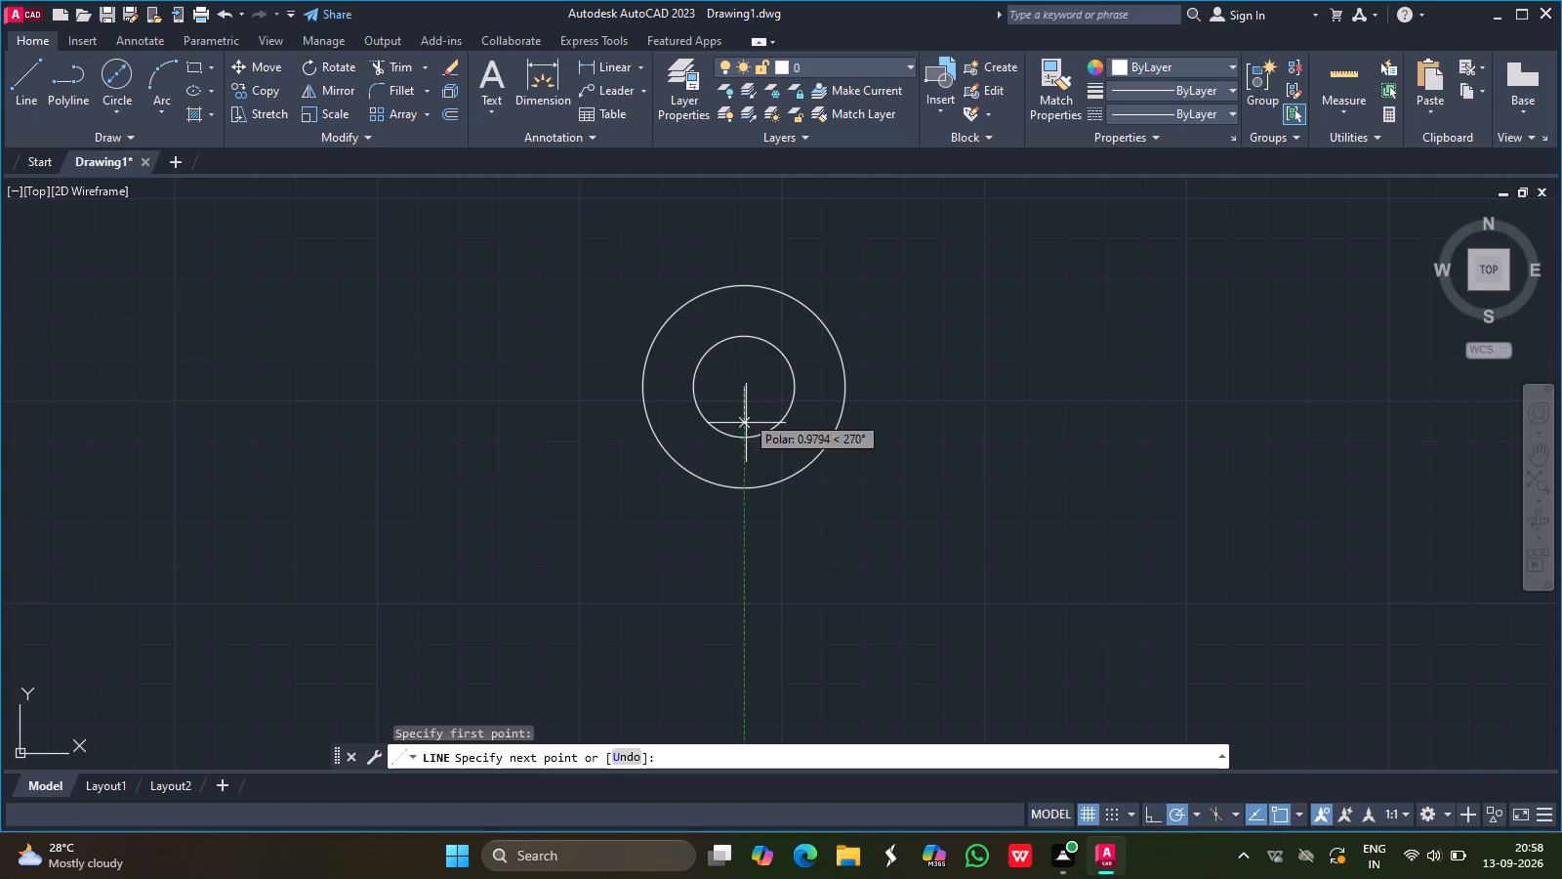
drag(746, 447, 746, 465)
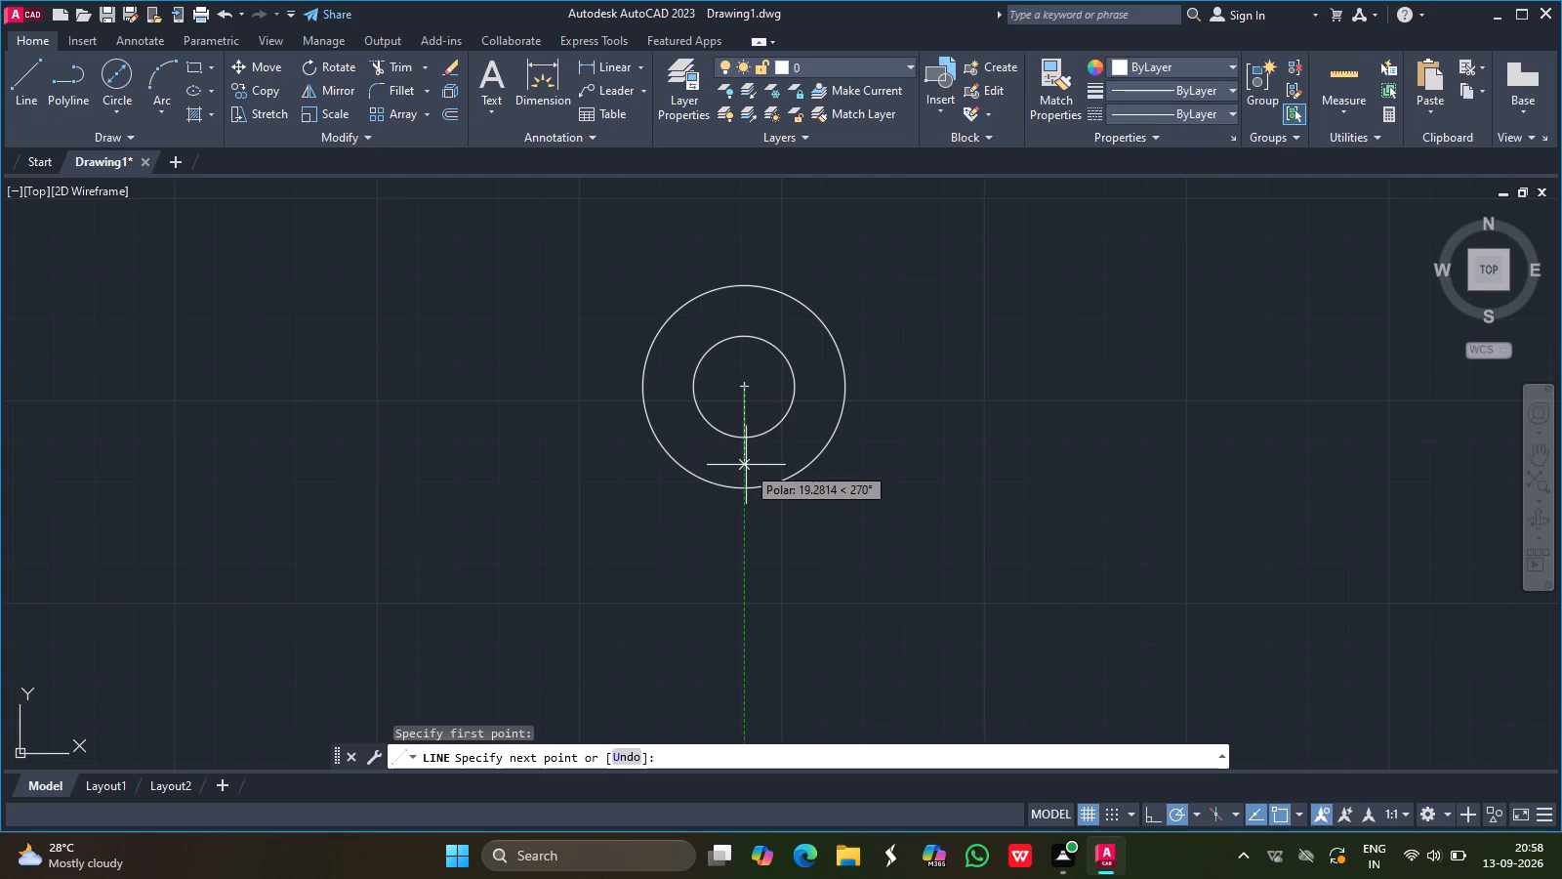
drag(746, 465, 749, 573)
text(120)
key(Return)
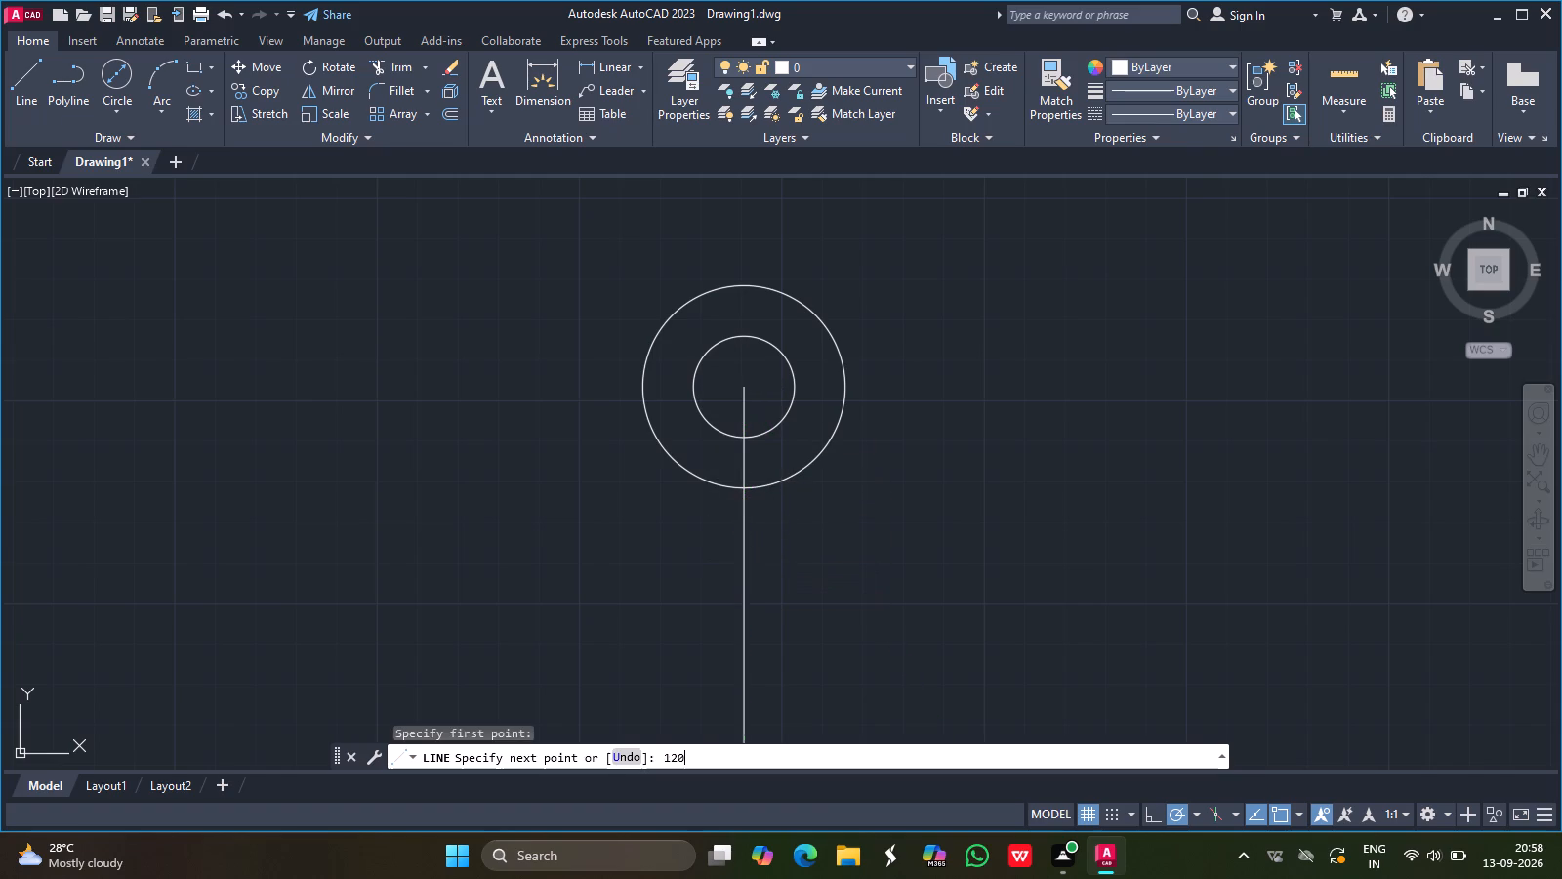
key(Return)
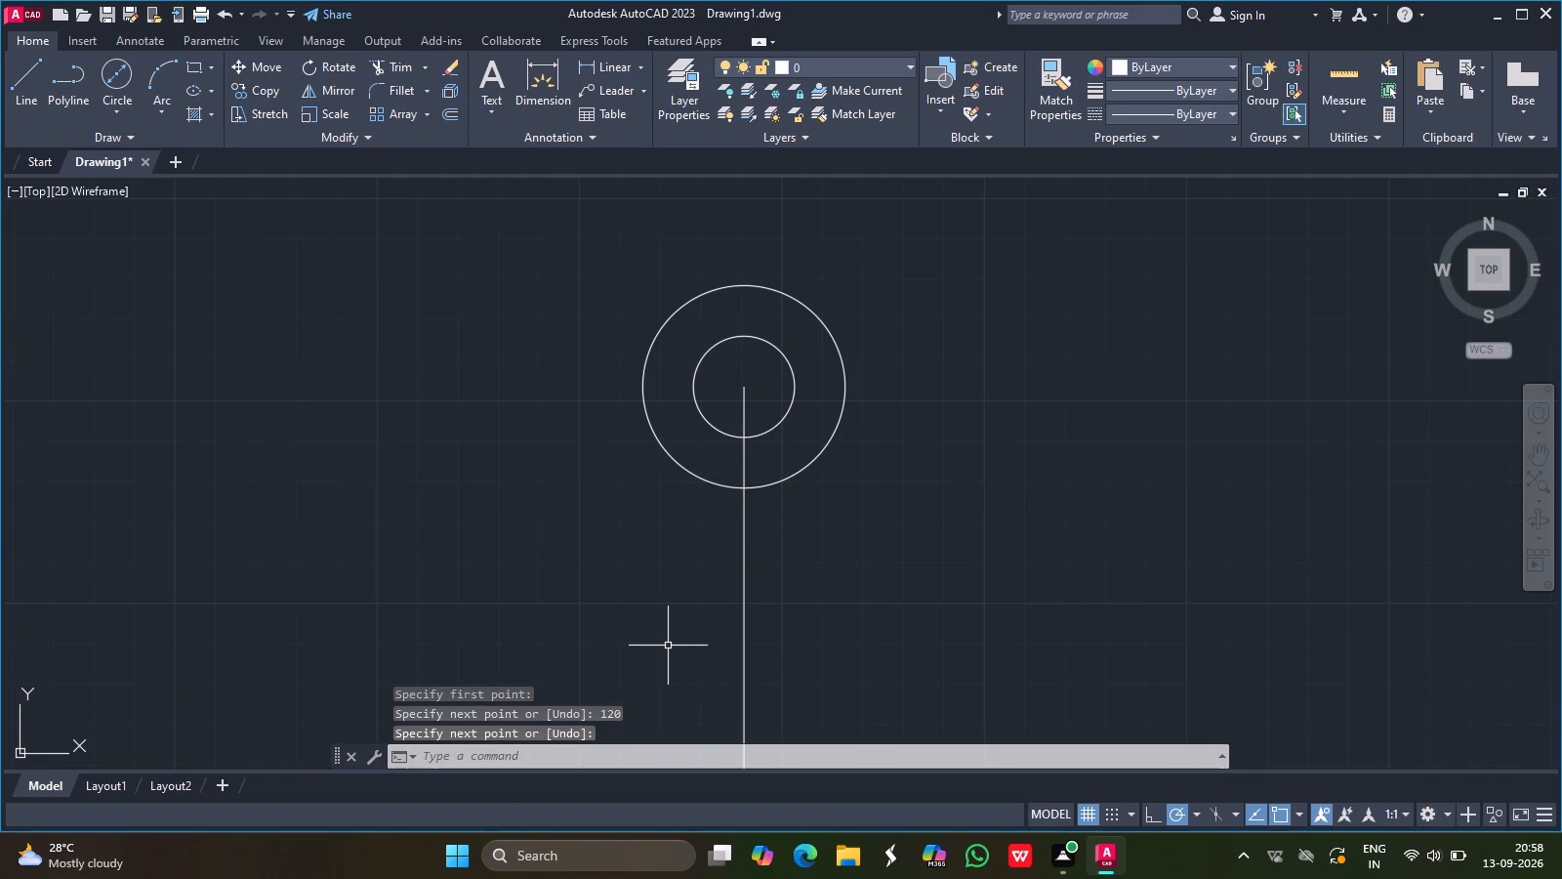
Draw a circle of radius 25 centred on the lower end of the vertical line.
click(1540, 458)
drag(739, 463, 729, 363)
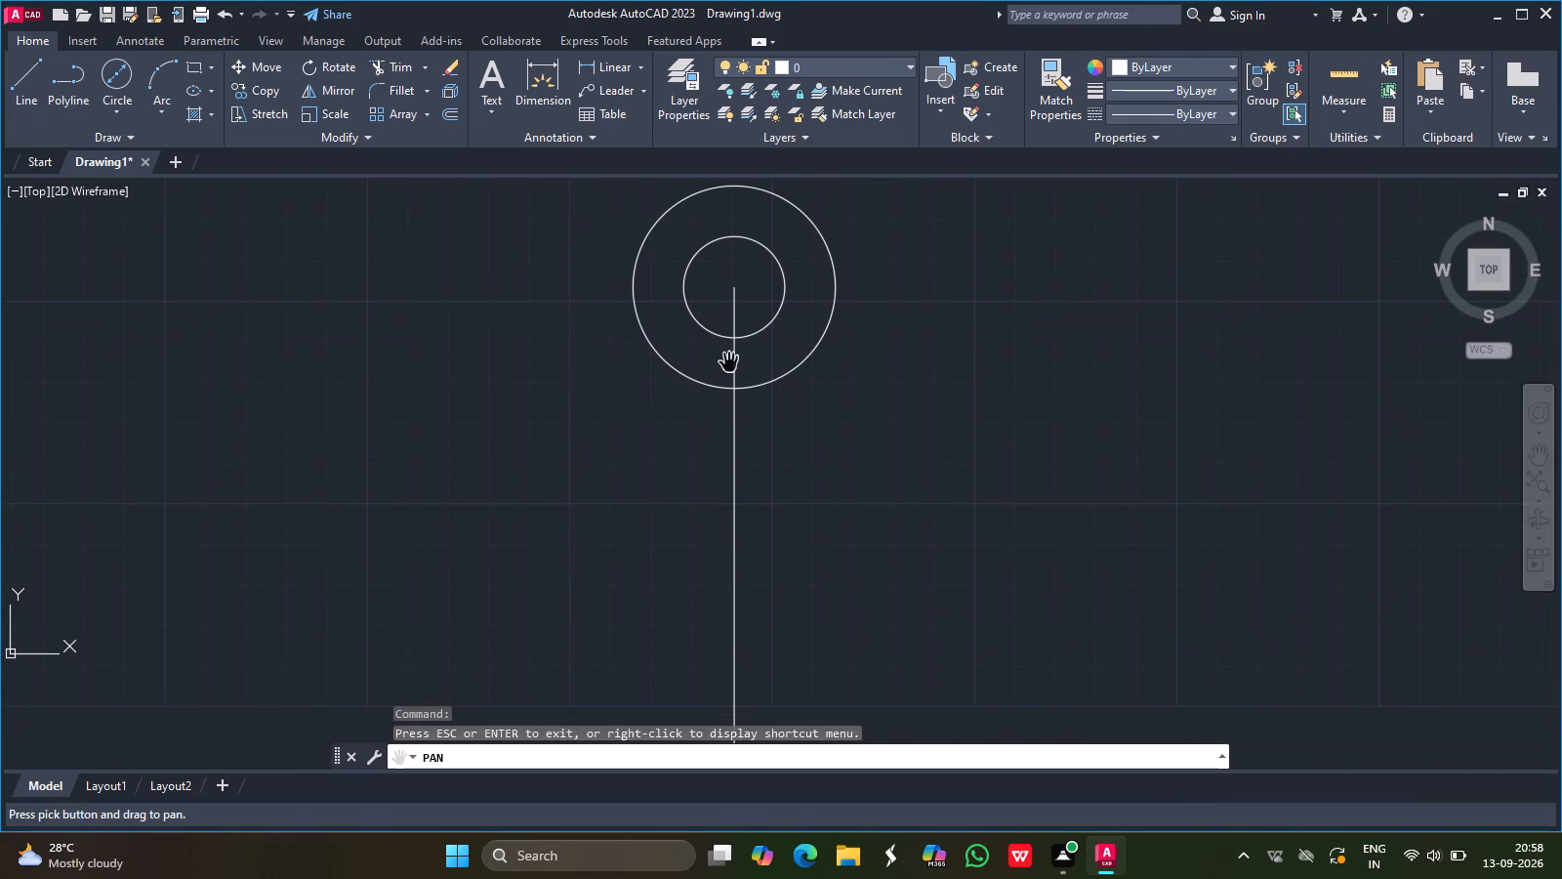
ctrl+scroll(729, 363, down, 1)
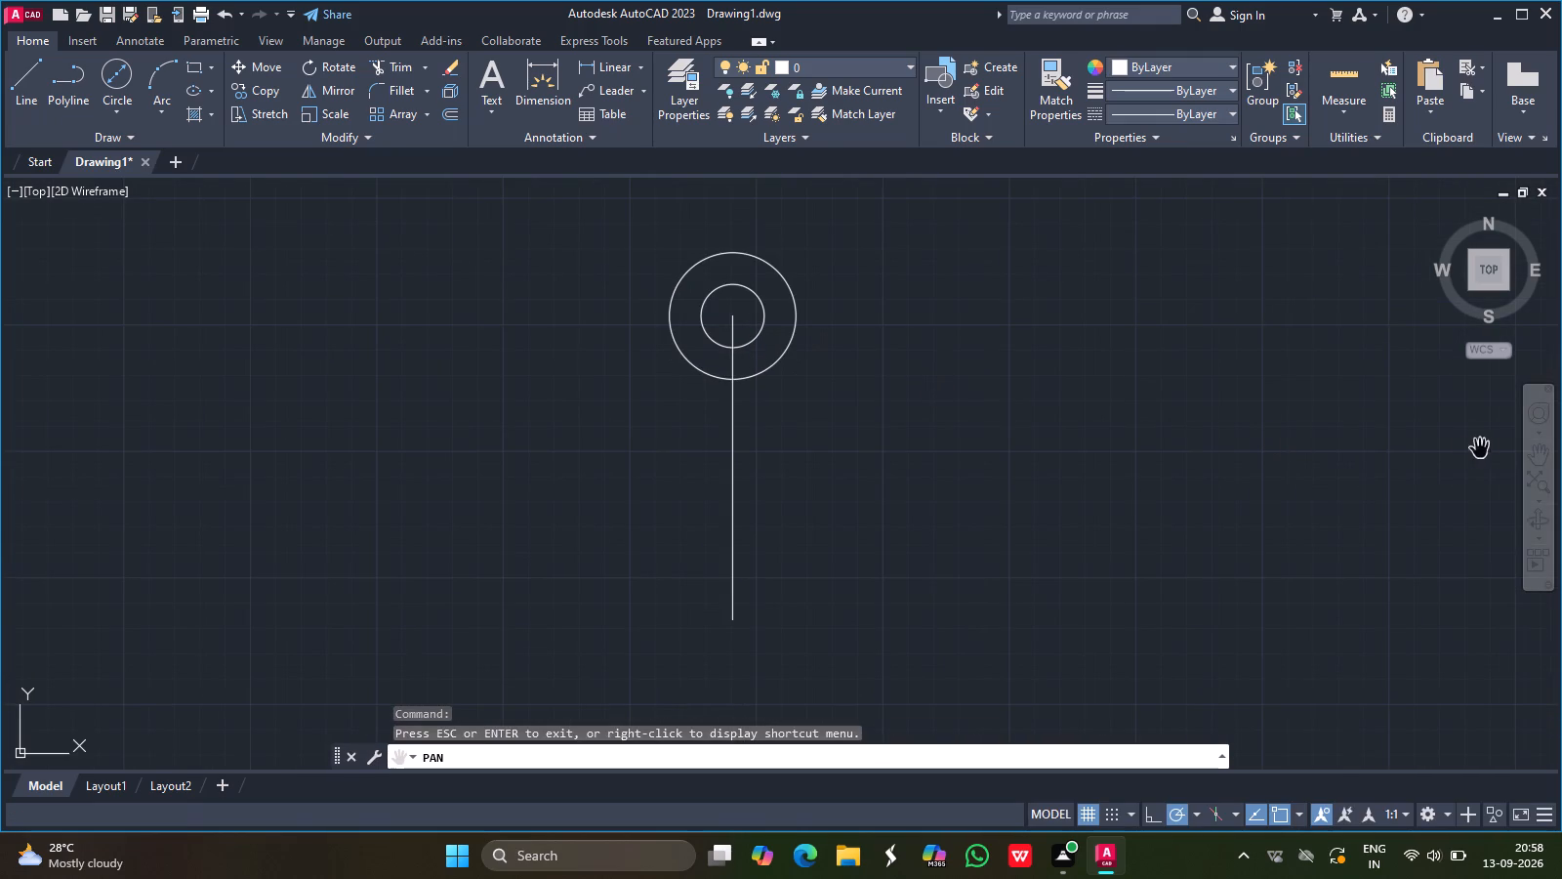
key(Escape)
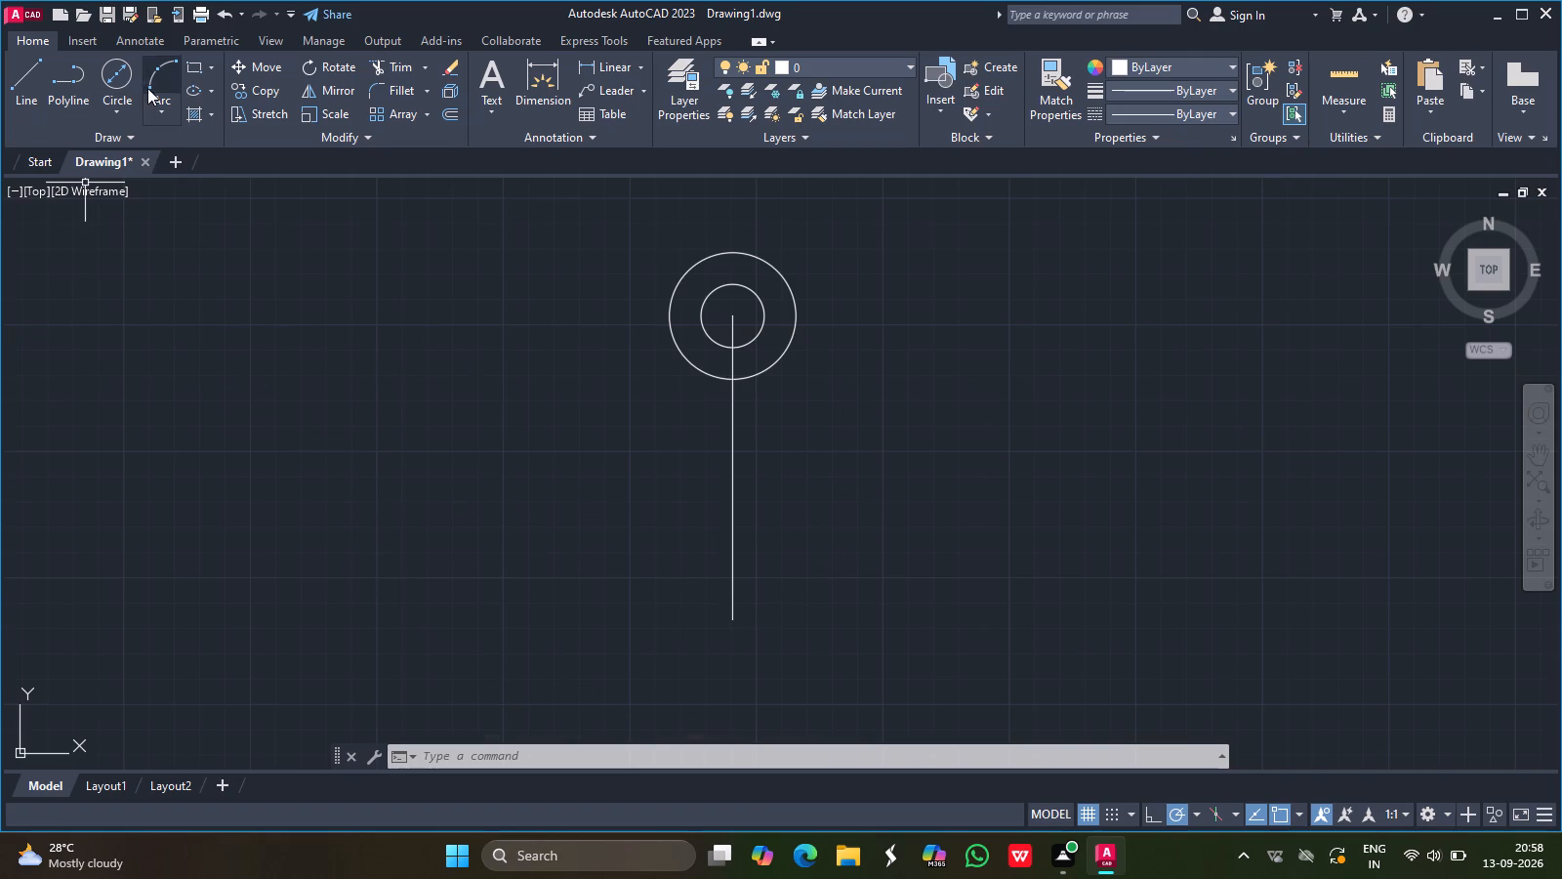
click(117, 109)
click(145, 146)
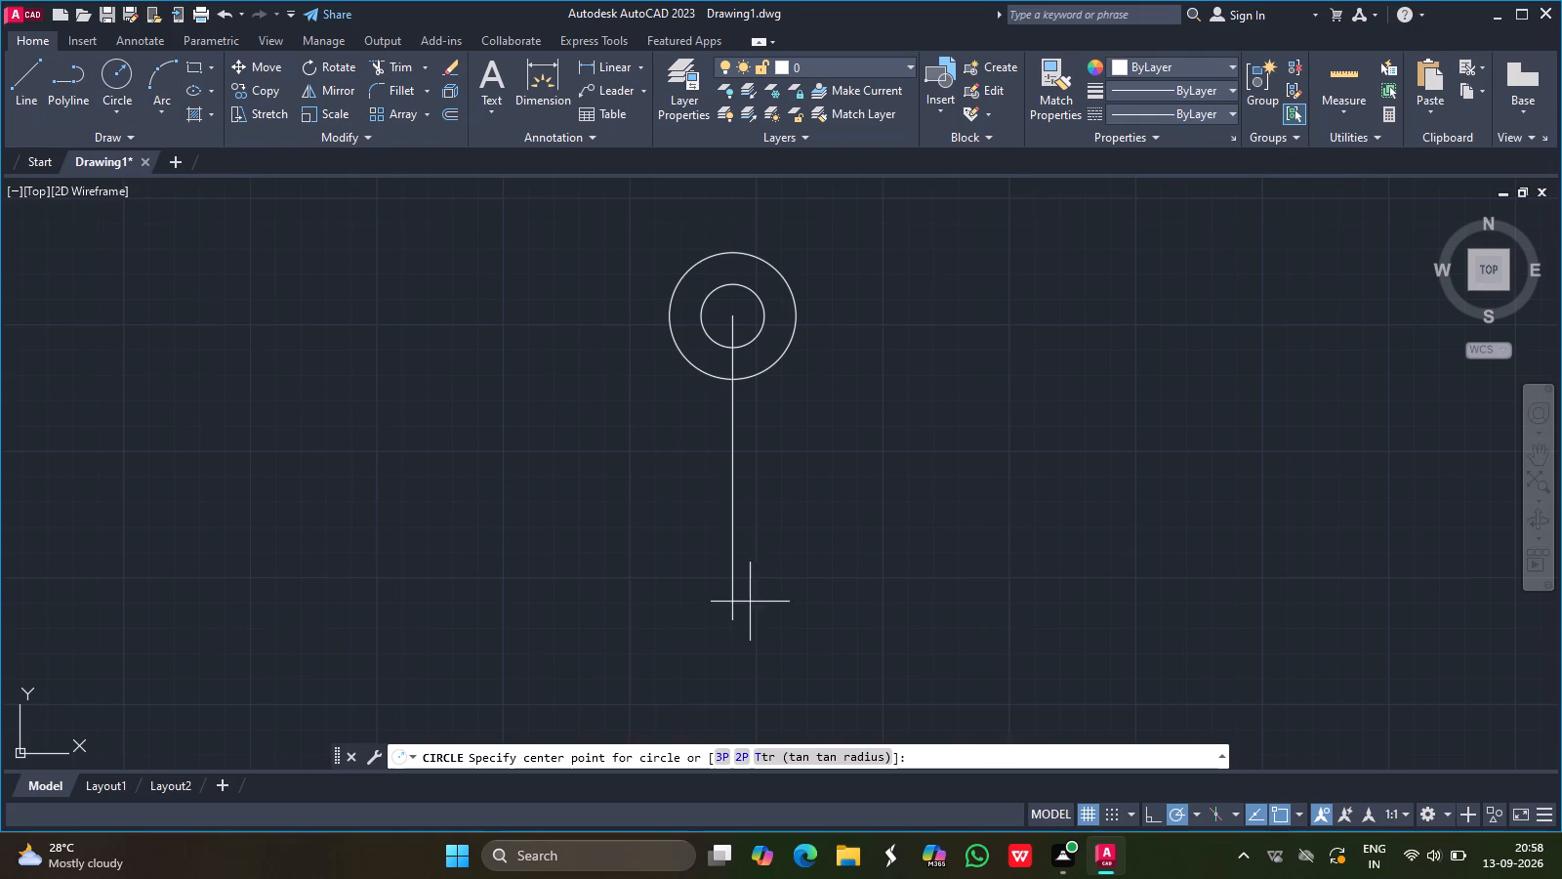
drag(733, 618, 710, 567)
key(2)
key(5)
key(Return)
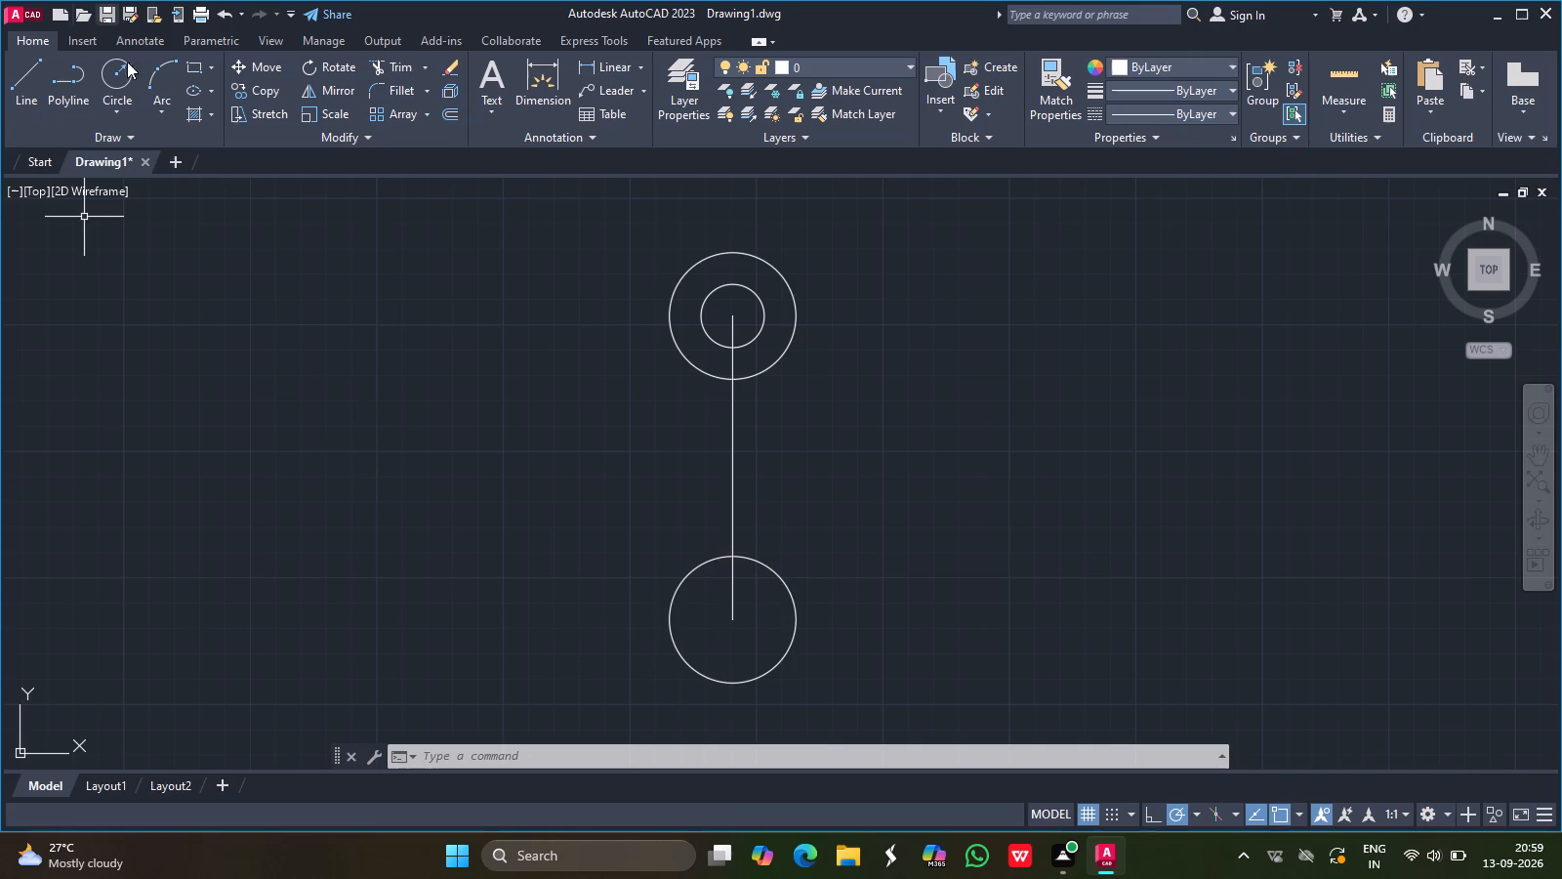
Draw a horizontal line from the lower circle's centre rightward to well beyond the circle.
click(23, 88)
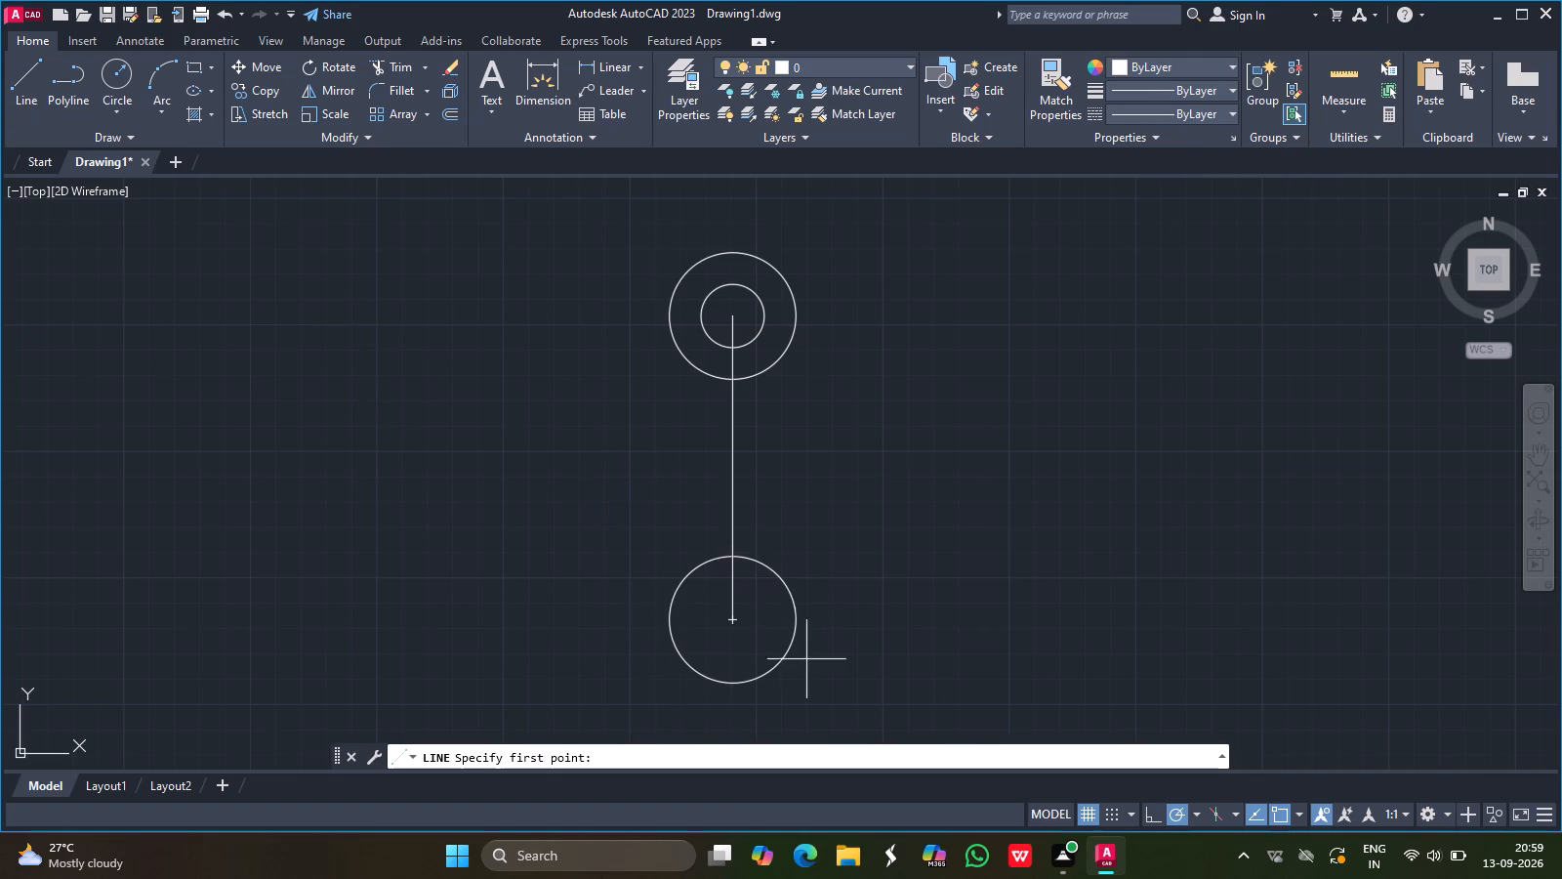
drag(733, 623, 841, 627)
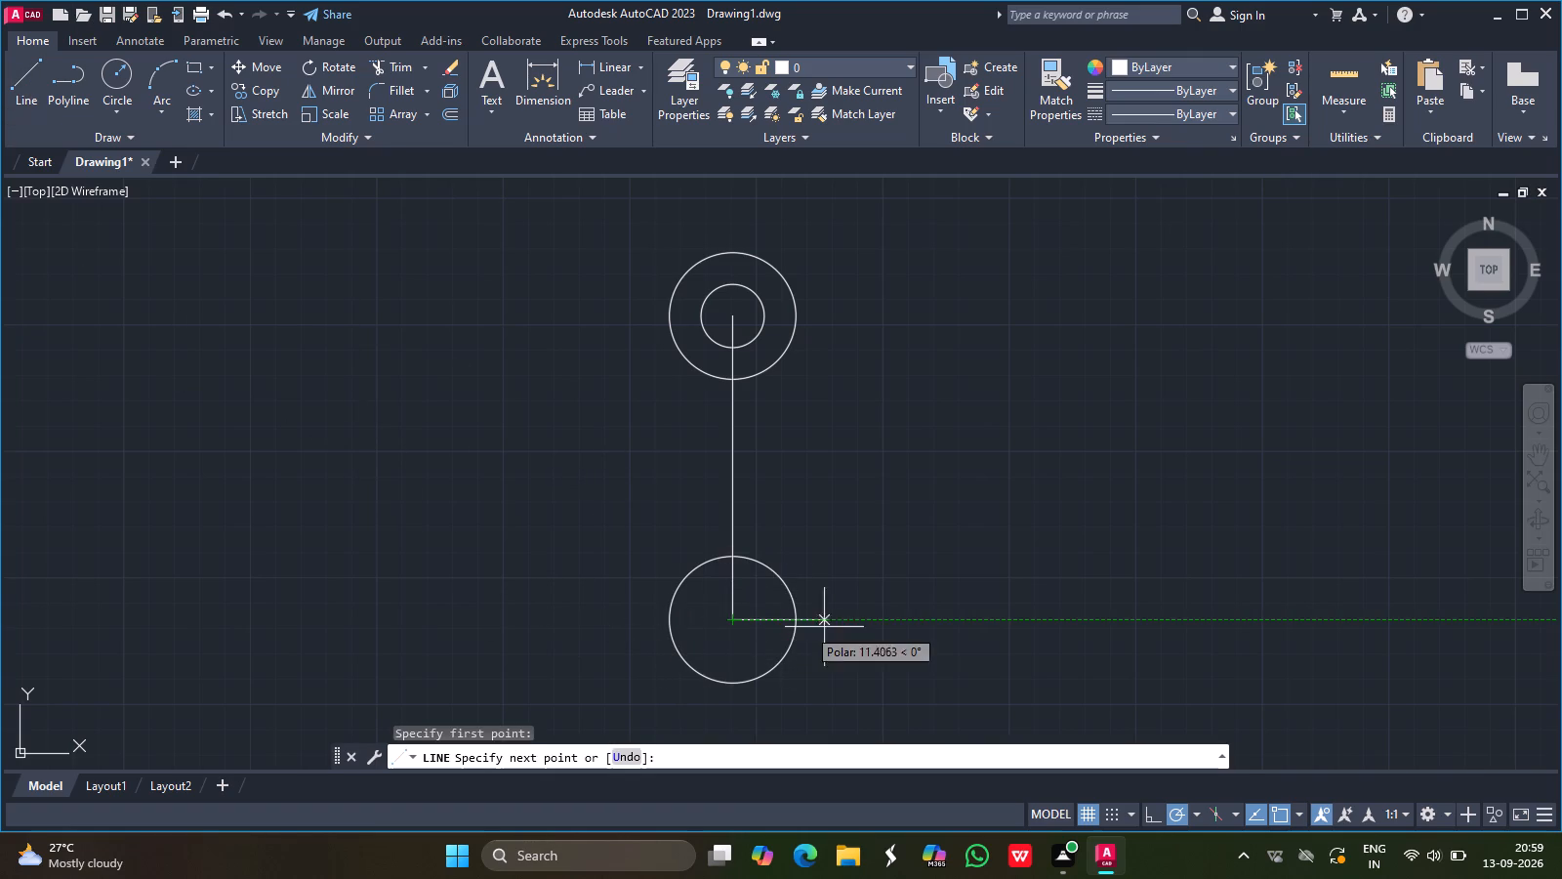
drag(841, 627, 923, 617)
click(923, 617)
key(Return)
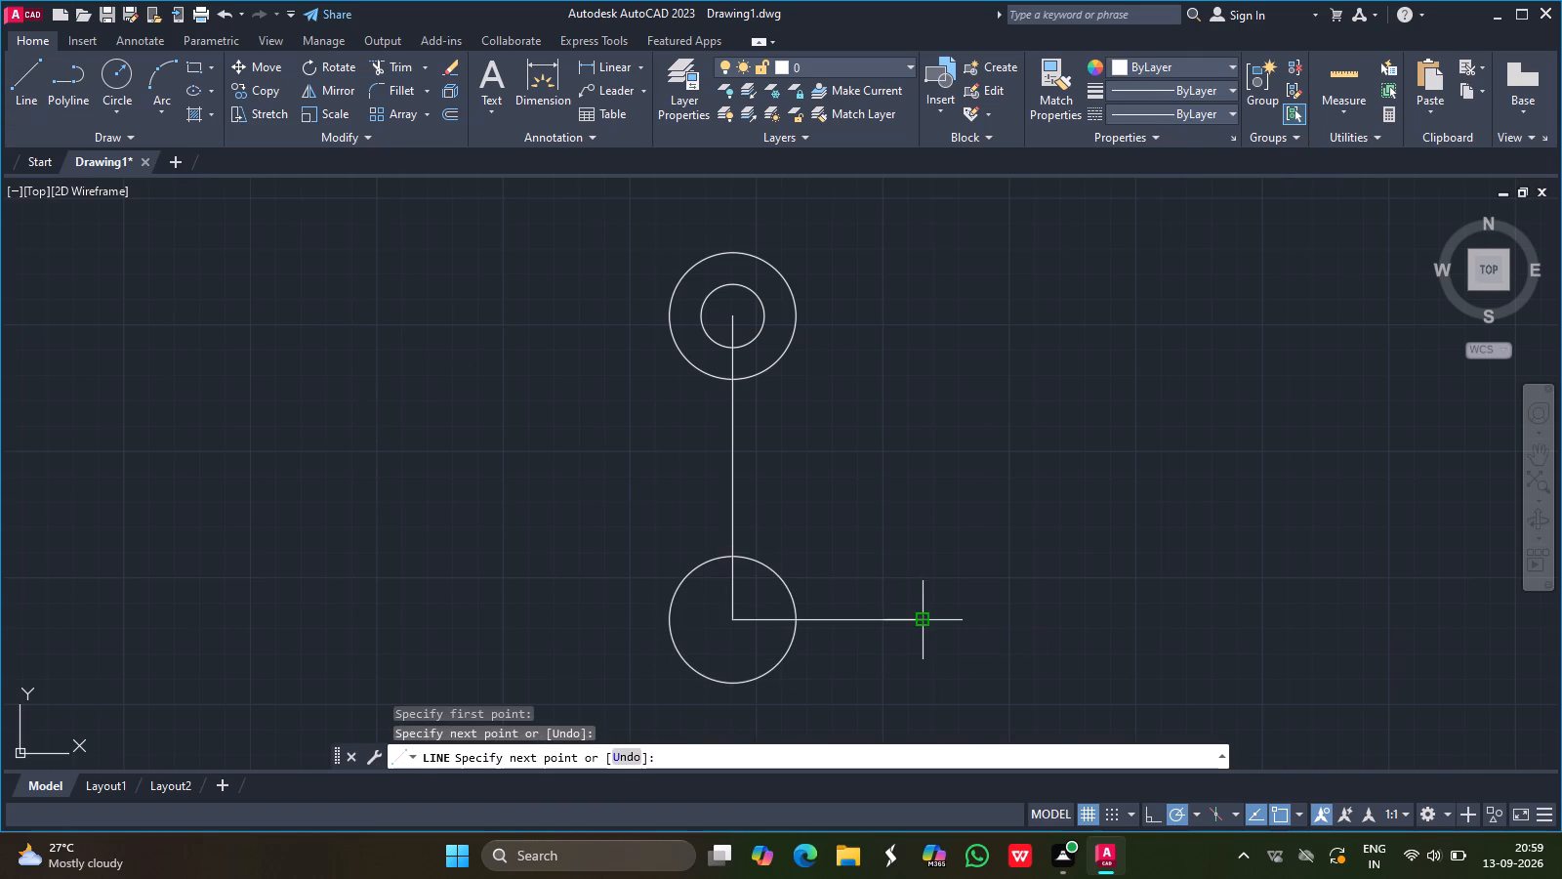
Draw a horizontal line from the lower circle's centre leftward to well beyond the circle.
click(22, 76)
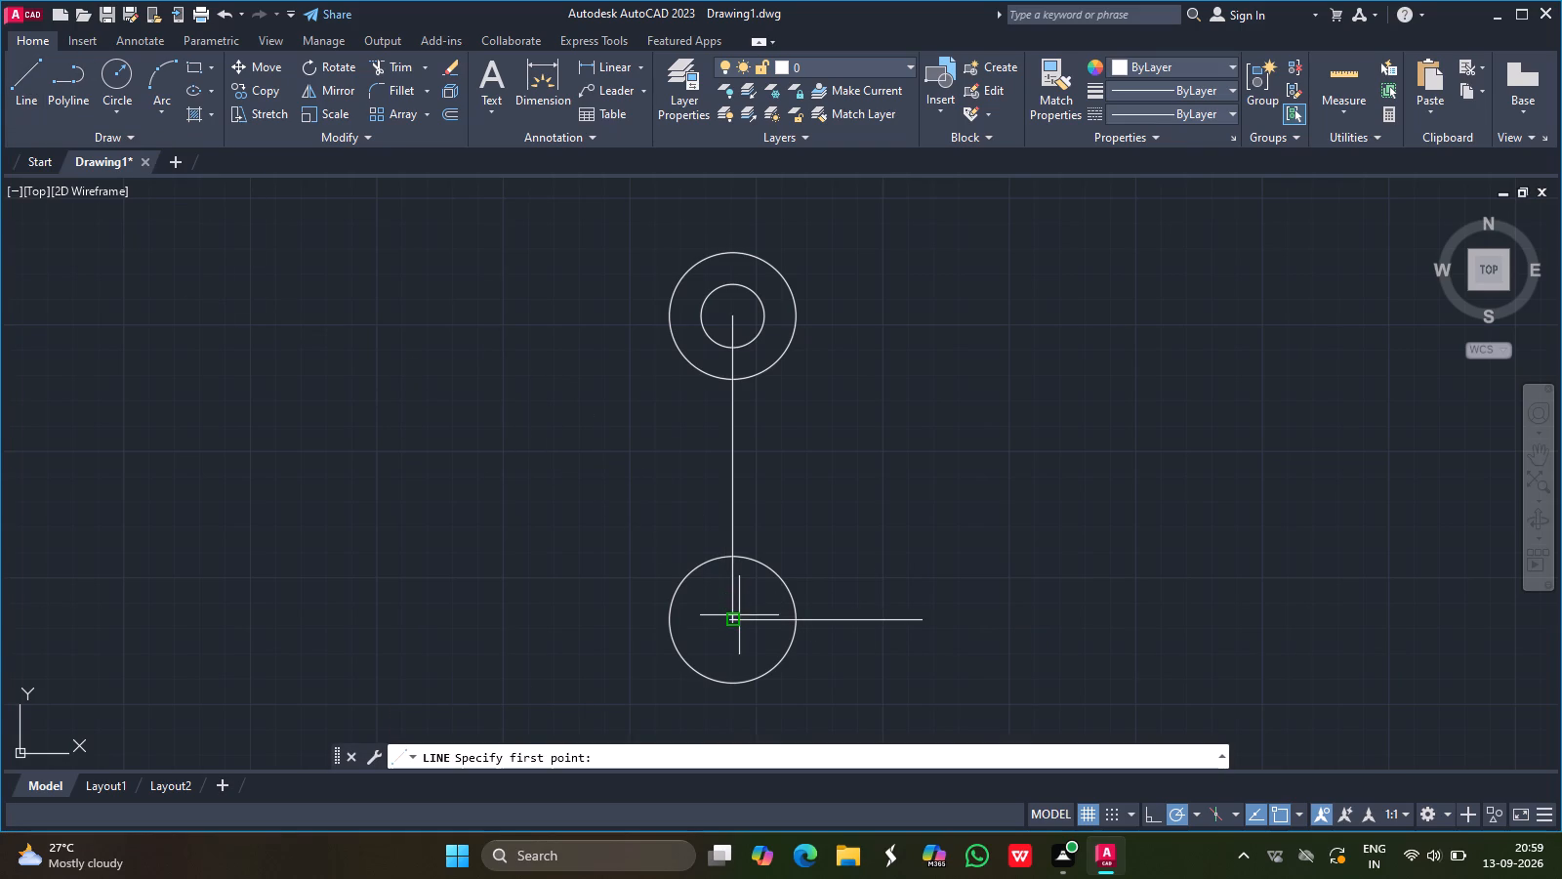
drag(734, 624, 564, 622)
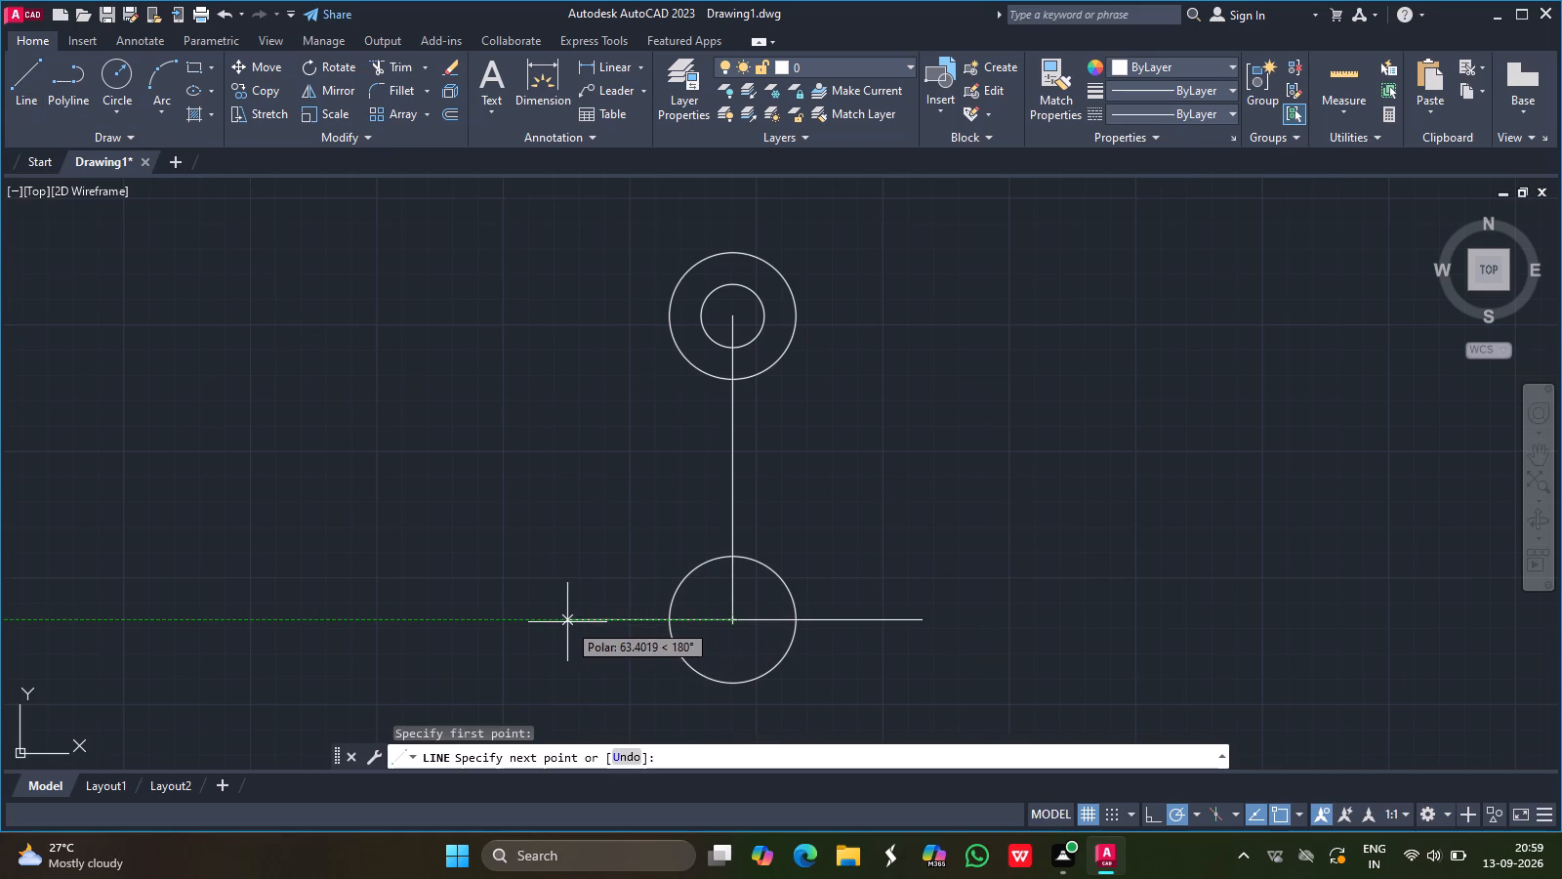
drag(564, 622, 555, 622)
click(555, 622)
key(Return)
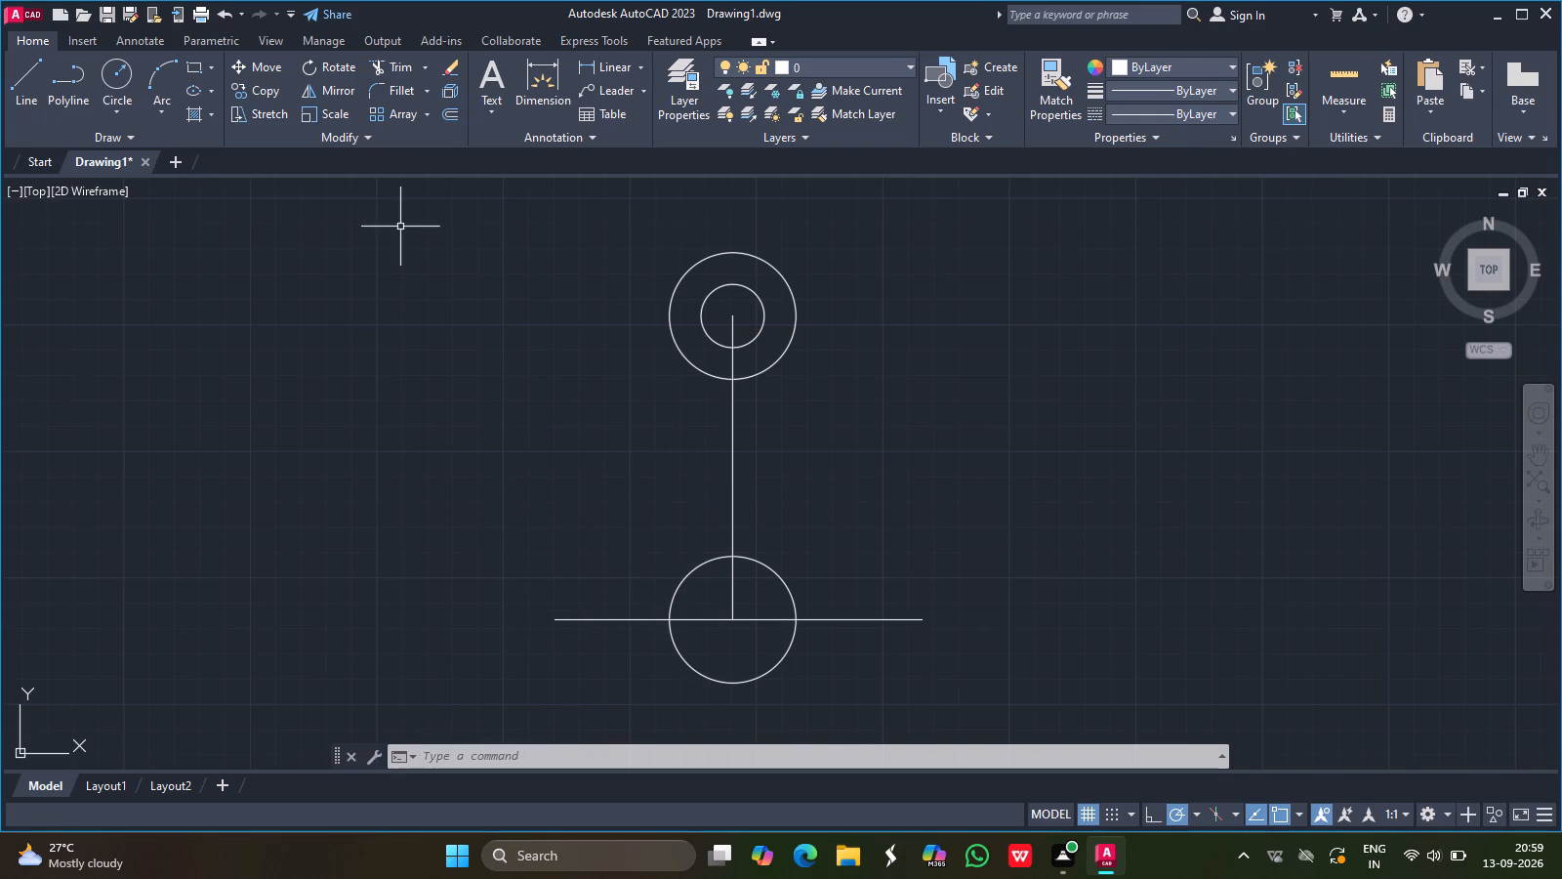
Draw a horizontal line 9 long from the lower circle's centre to the right, marking an offset centre point.
click(29, 75)
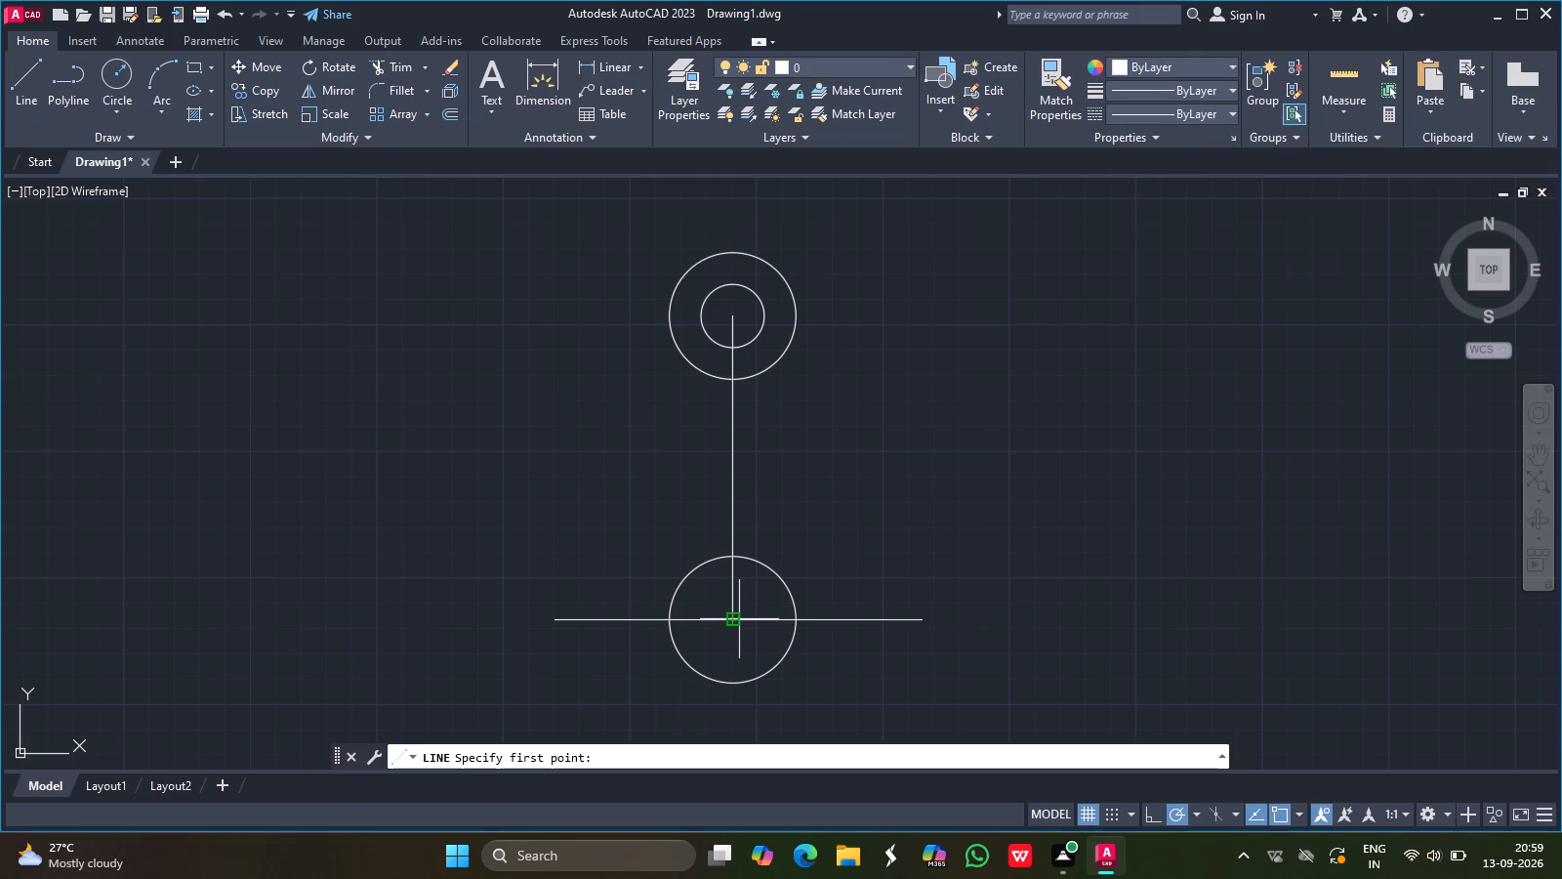
drag(729, 620, 757, 620)
key(9)
key(Return)
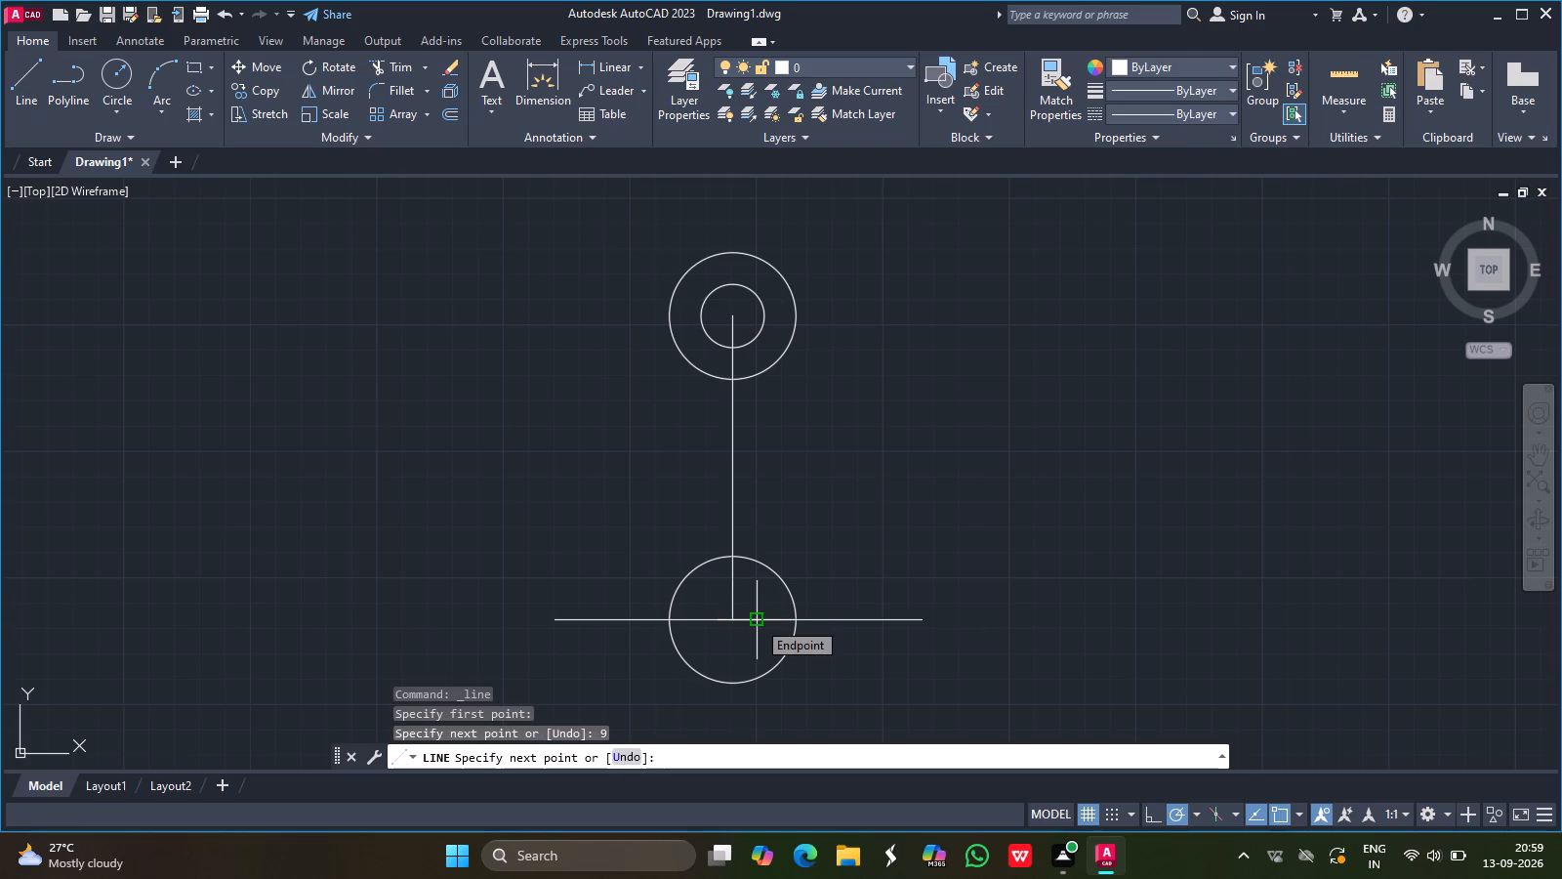
key(Escape)
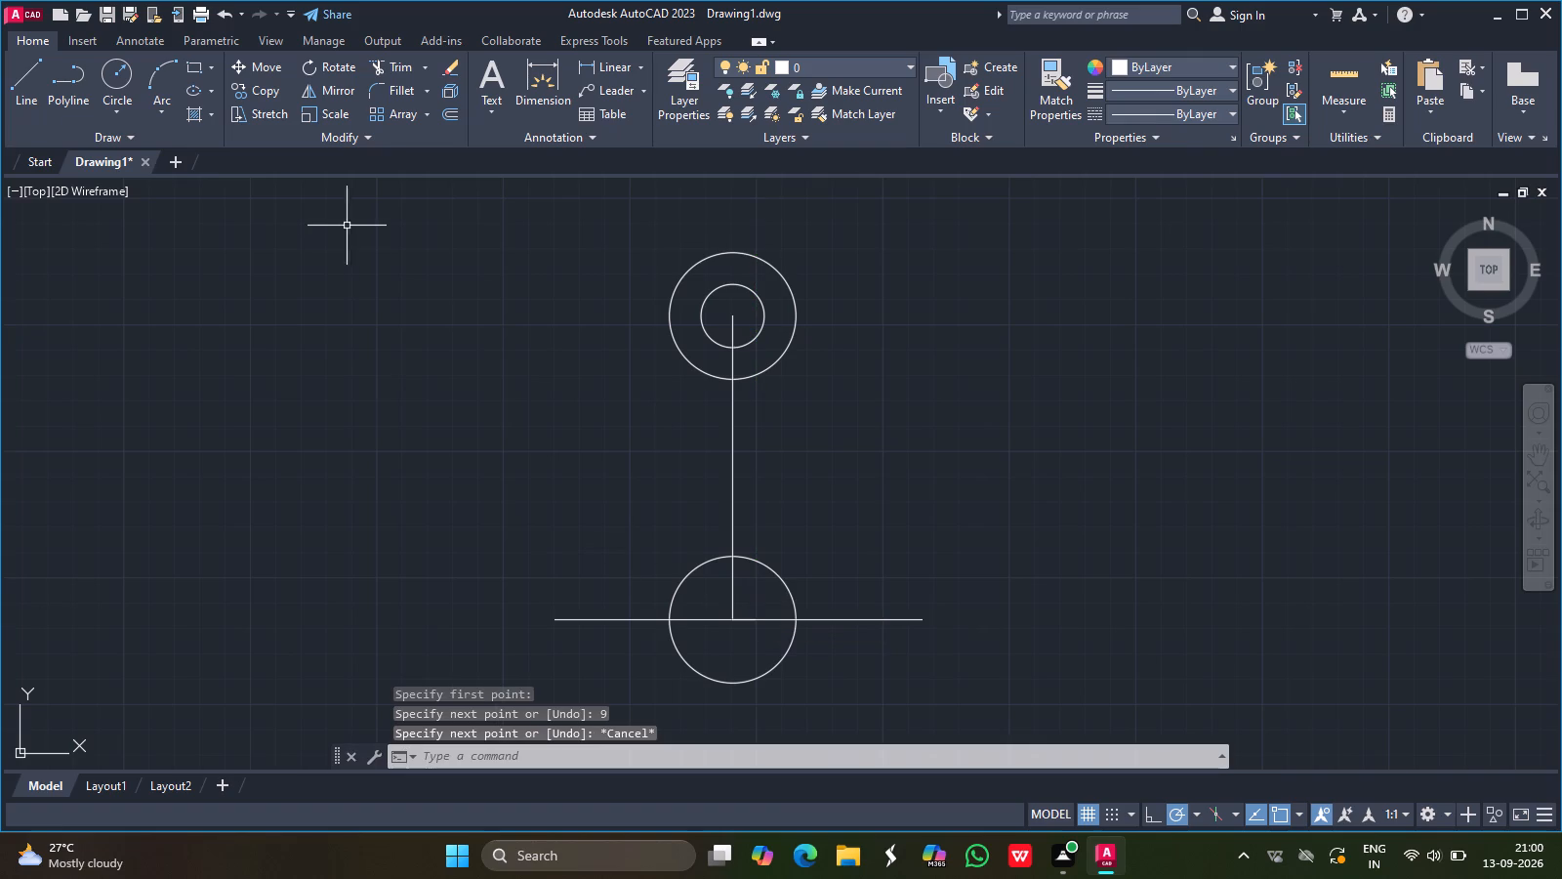
Draw a circle of radius 56 centred on the right end of the 9-long offset line.
click(119, 66)
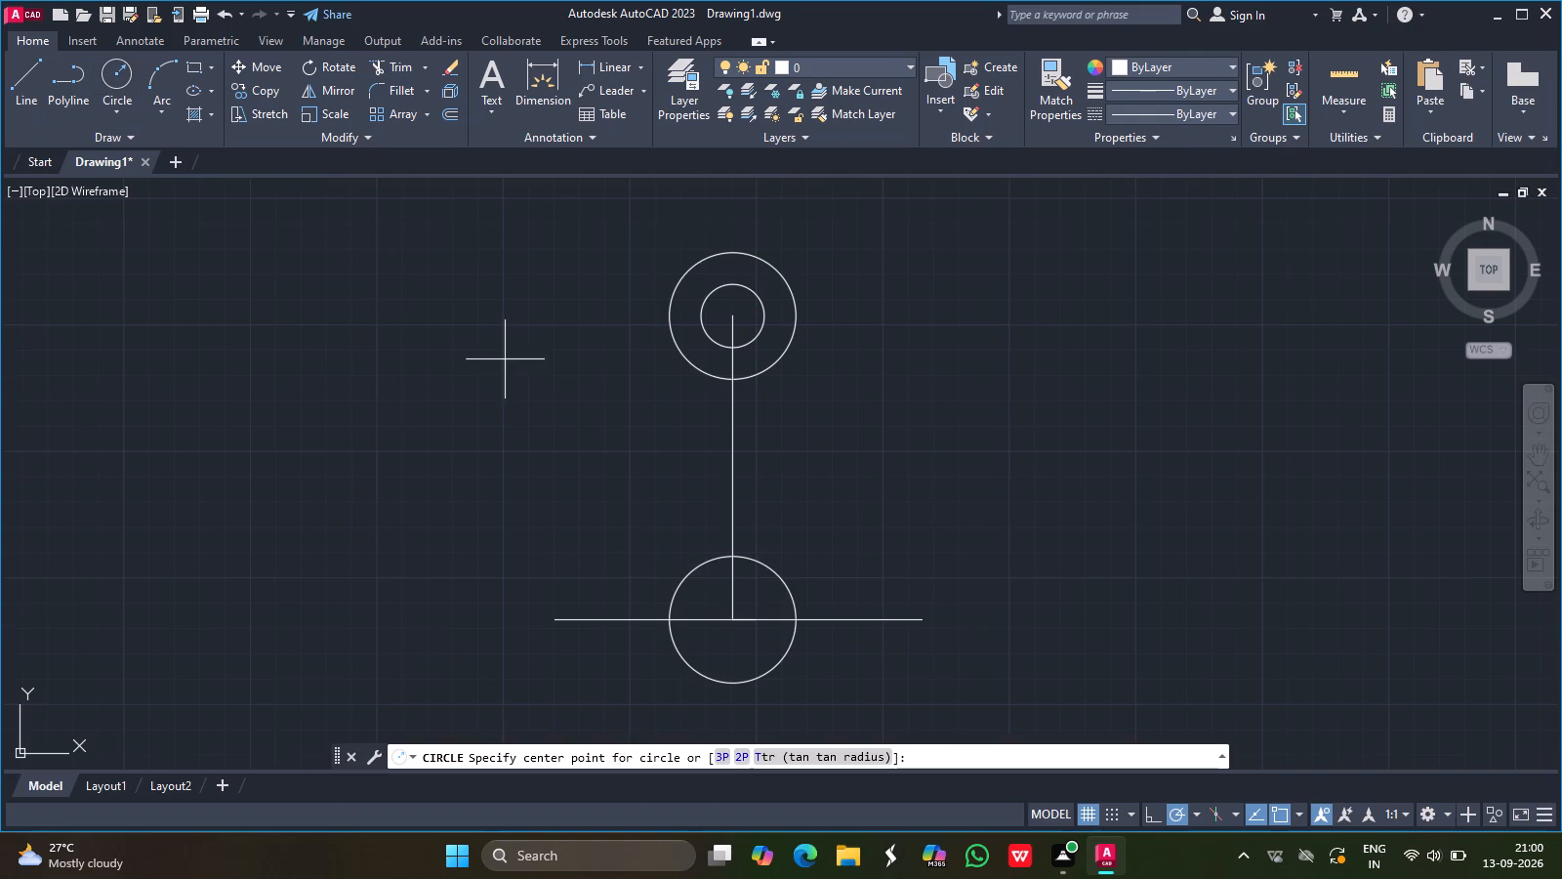
drag(755, 618, 757, 575)
text(56)
key(Return)
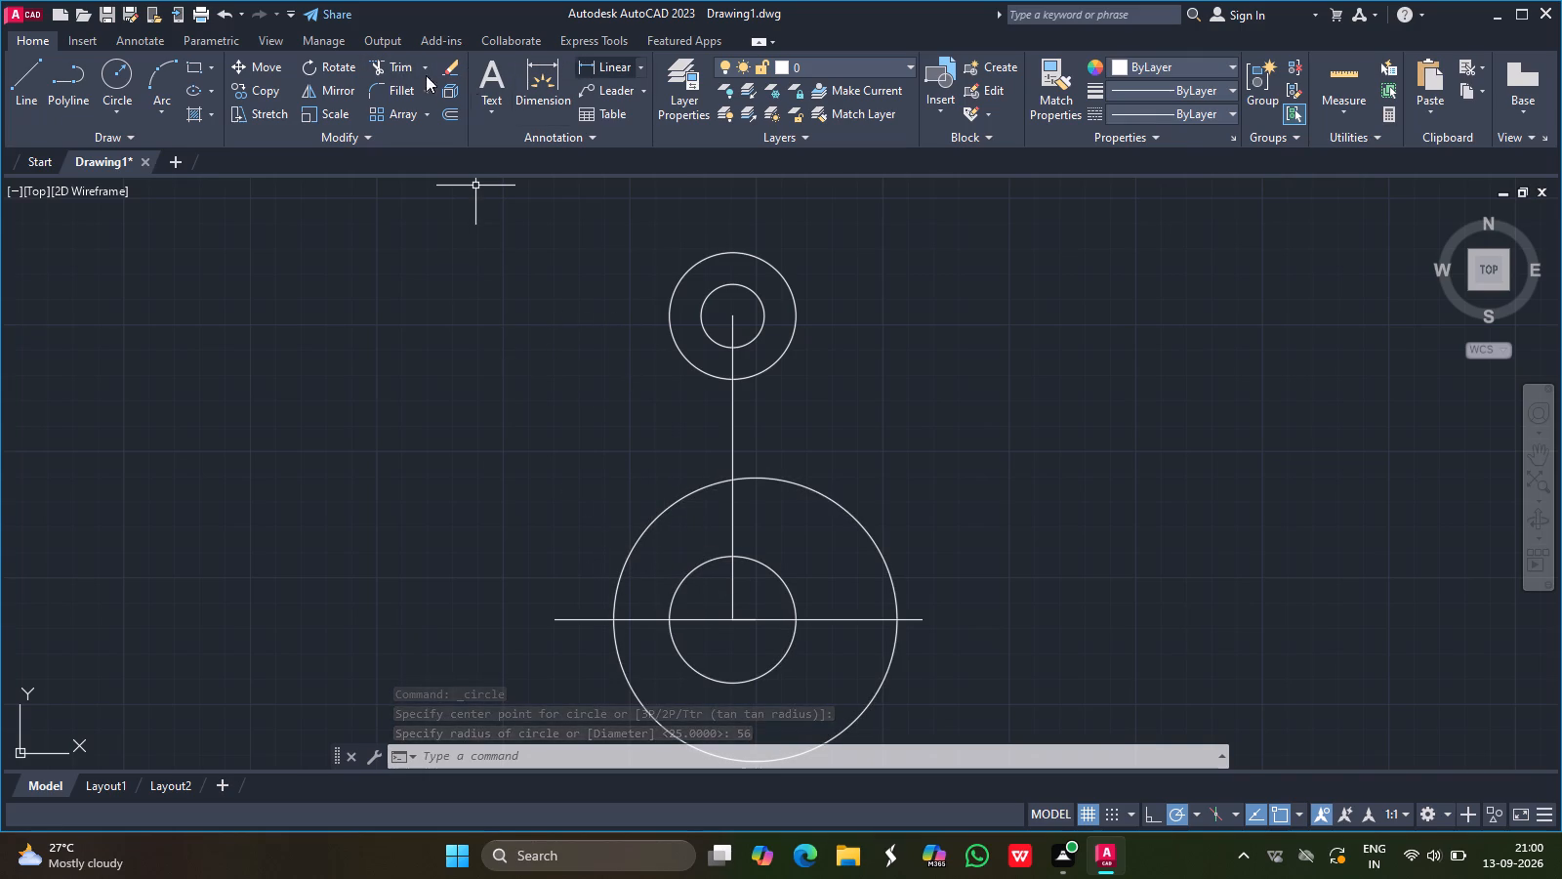
Trim away the upper-left quarter of the radius 56 circle between the vertical and horizontal centre lines.
click(396, 69)
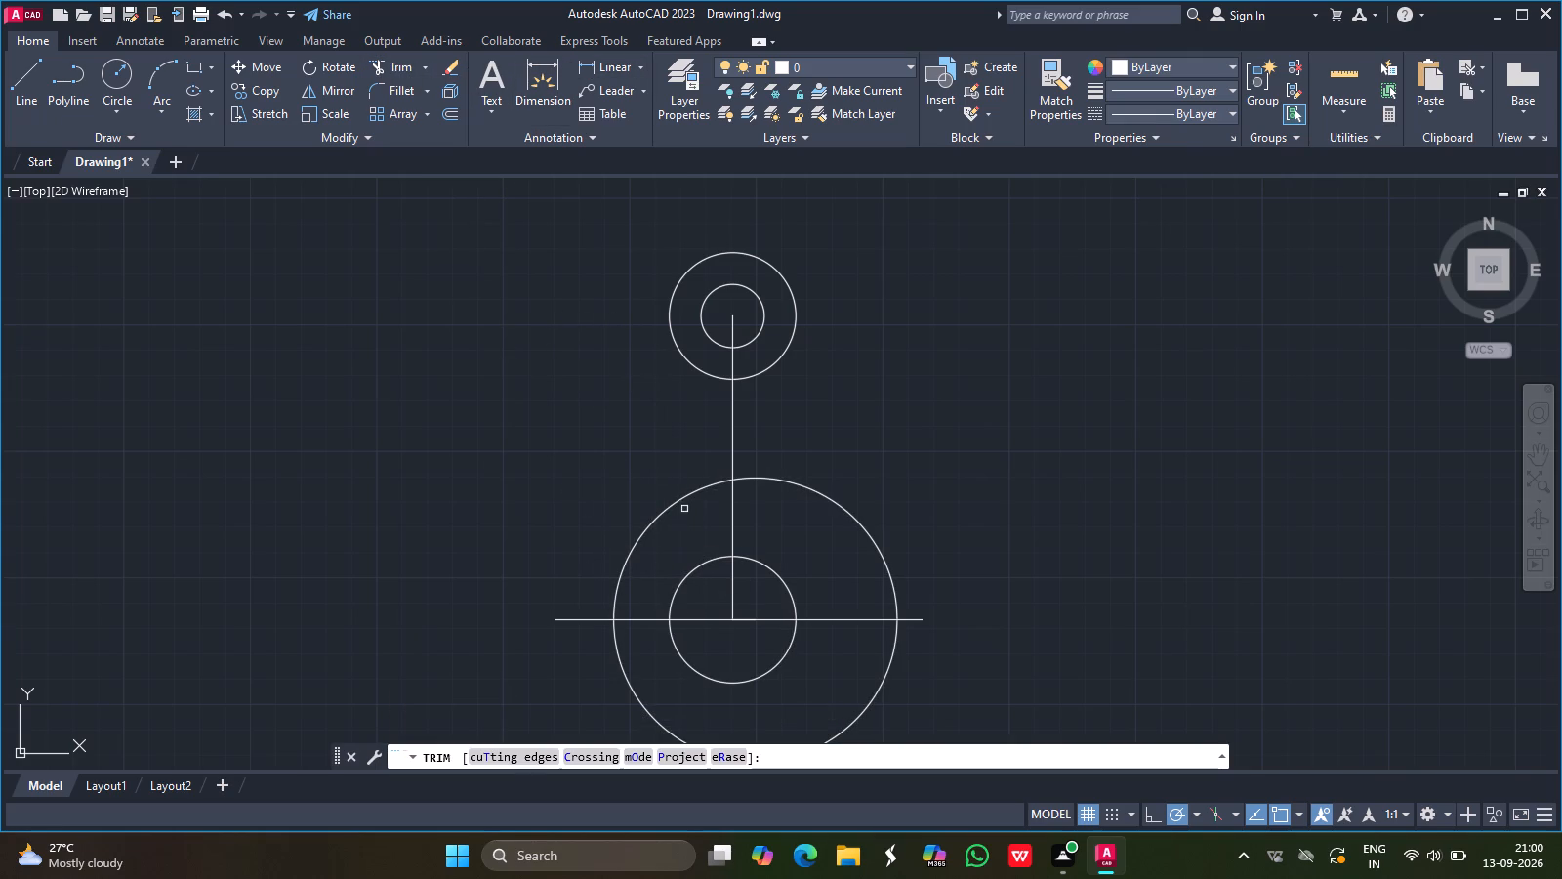
click(685, 498)
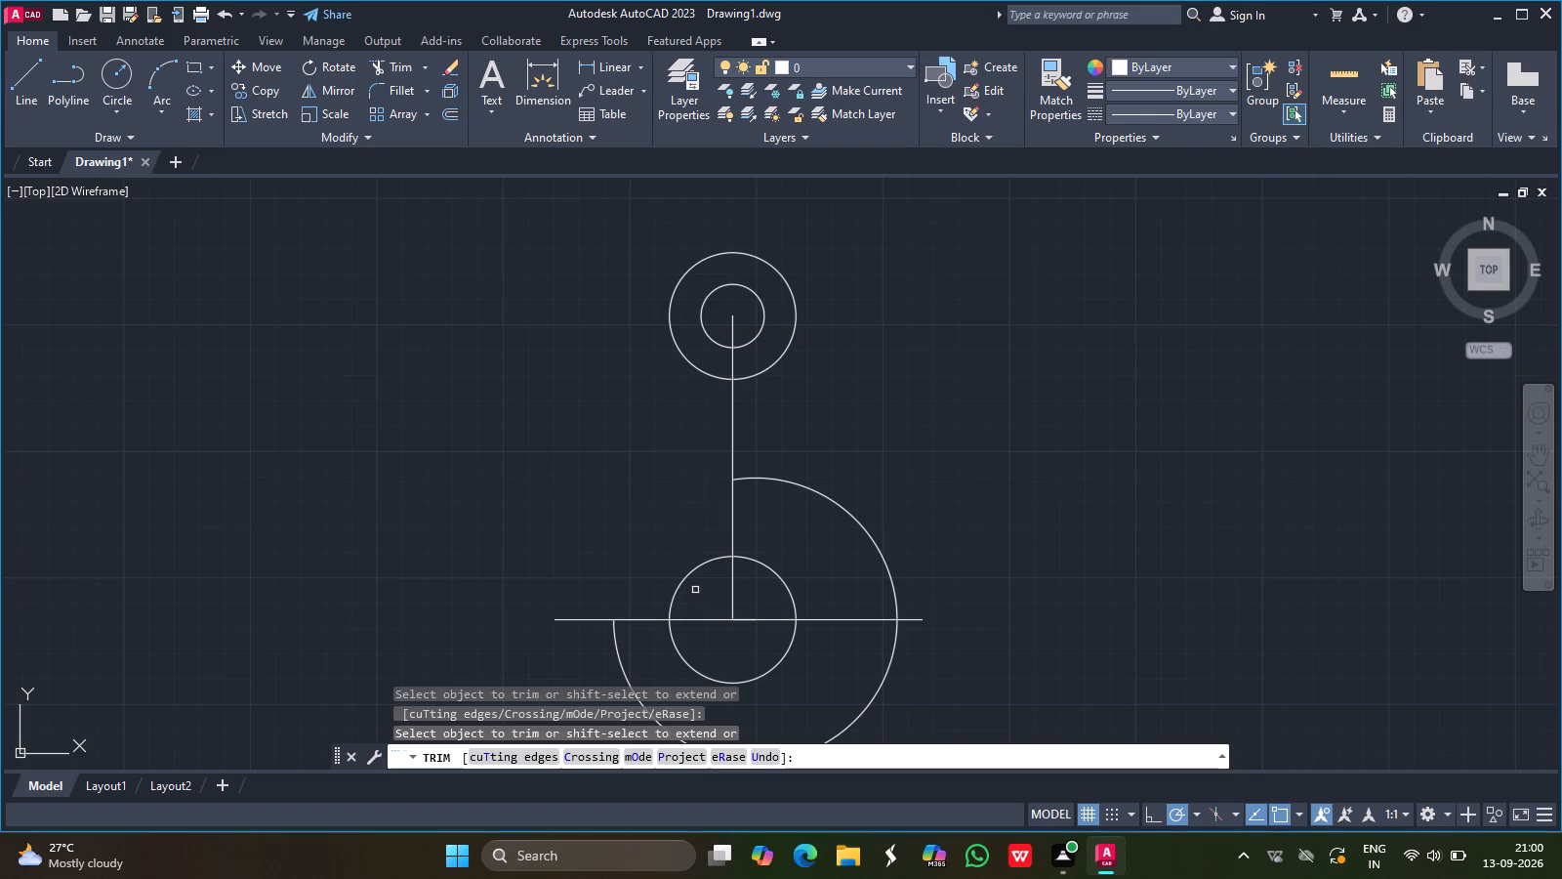
key(Escape)
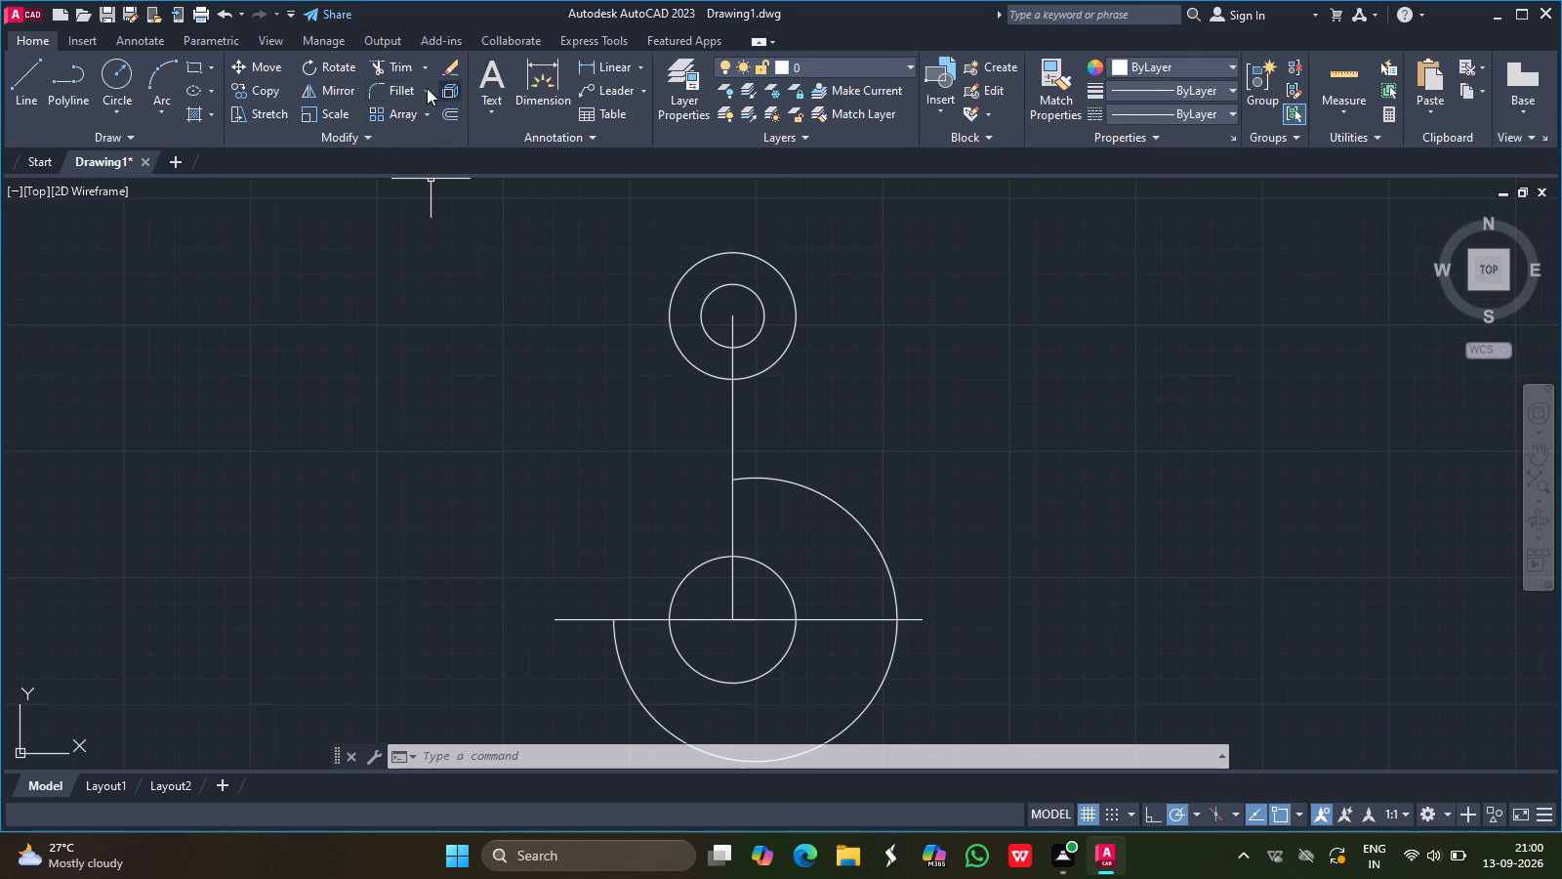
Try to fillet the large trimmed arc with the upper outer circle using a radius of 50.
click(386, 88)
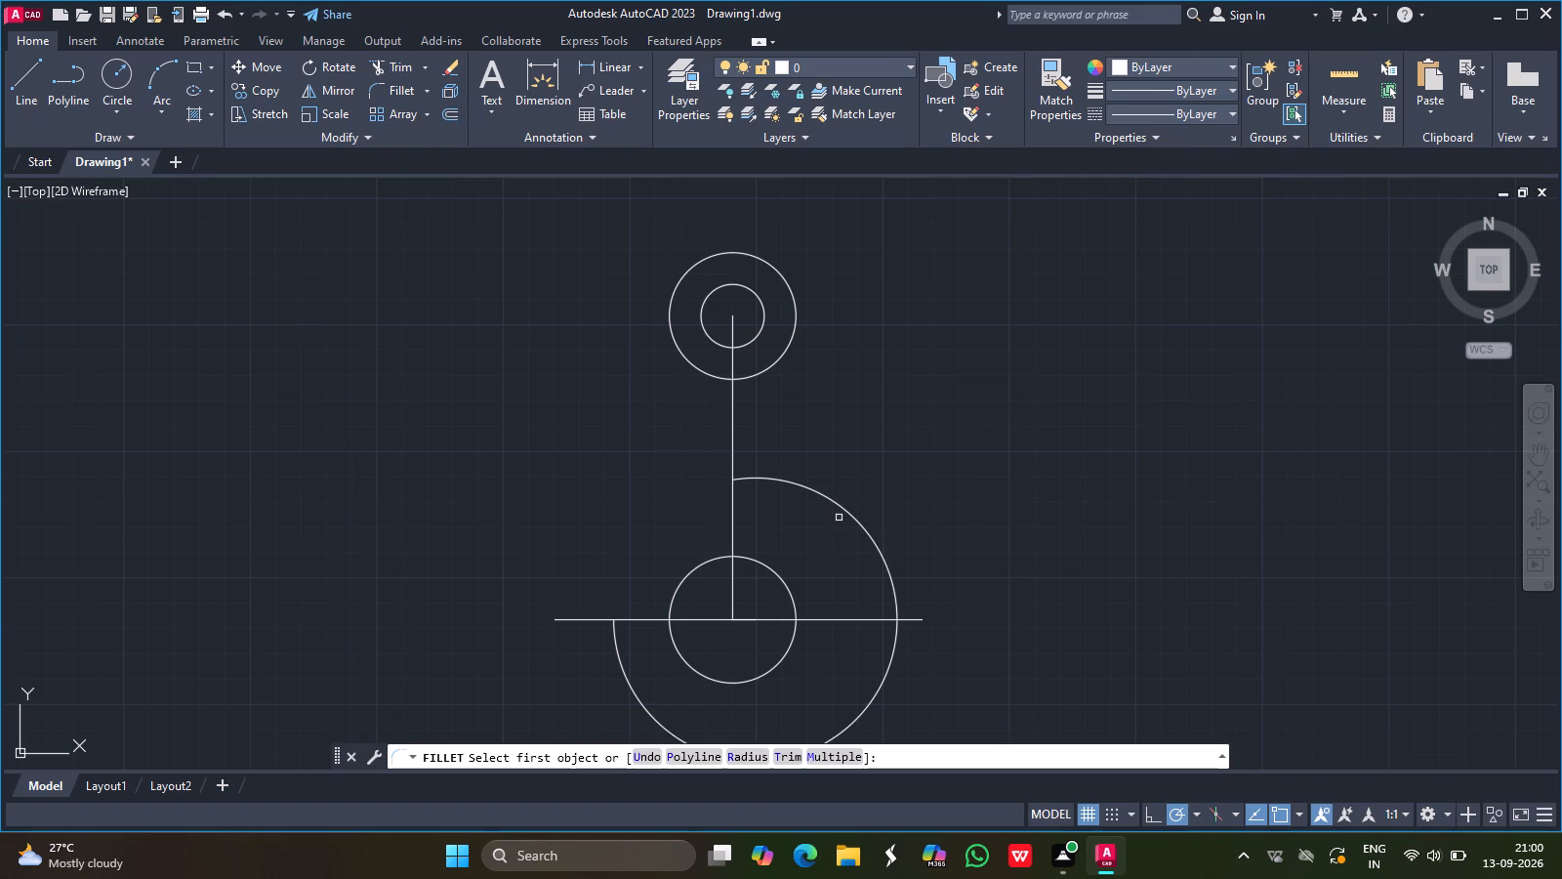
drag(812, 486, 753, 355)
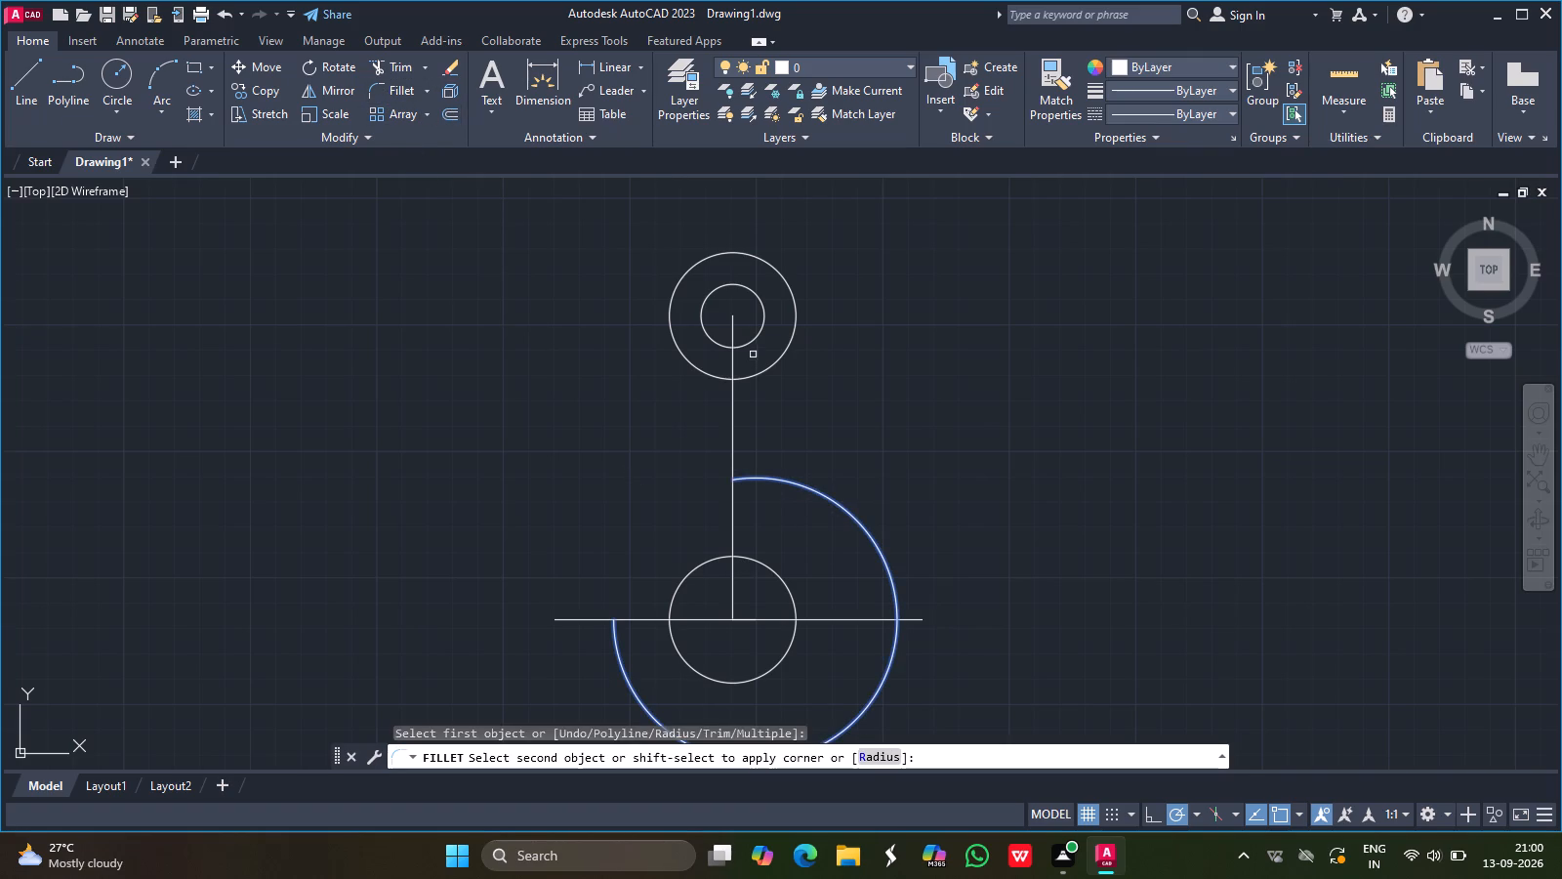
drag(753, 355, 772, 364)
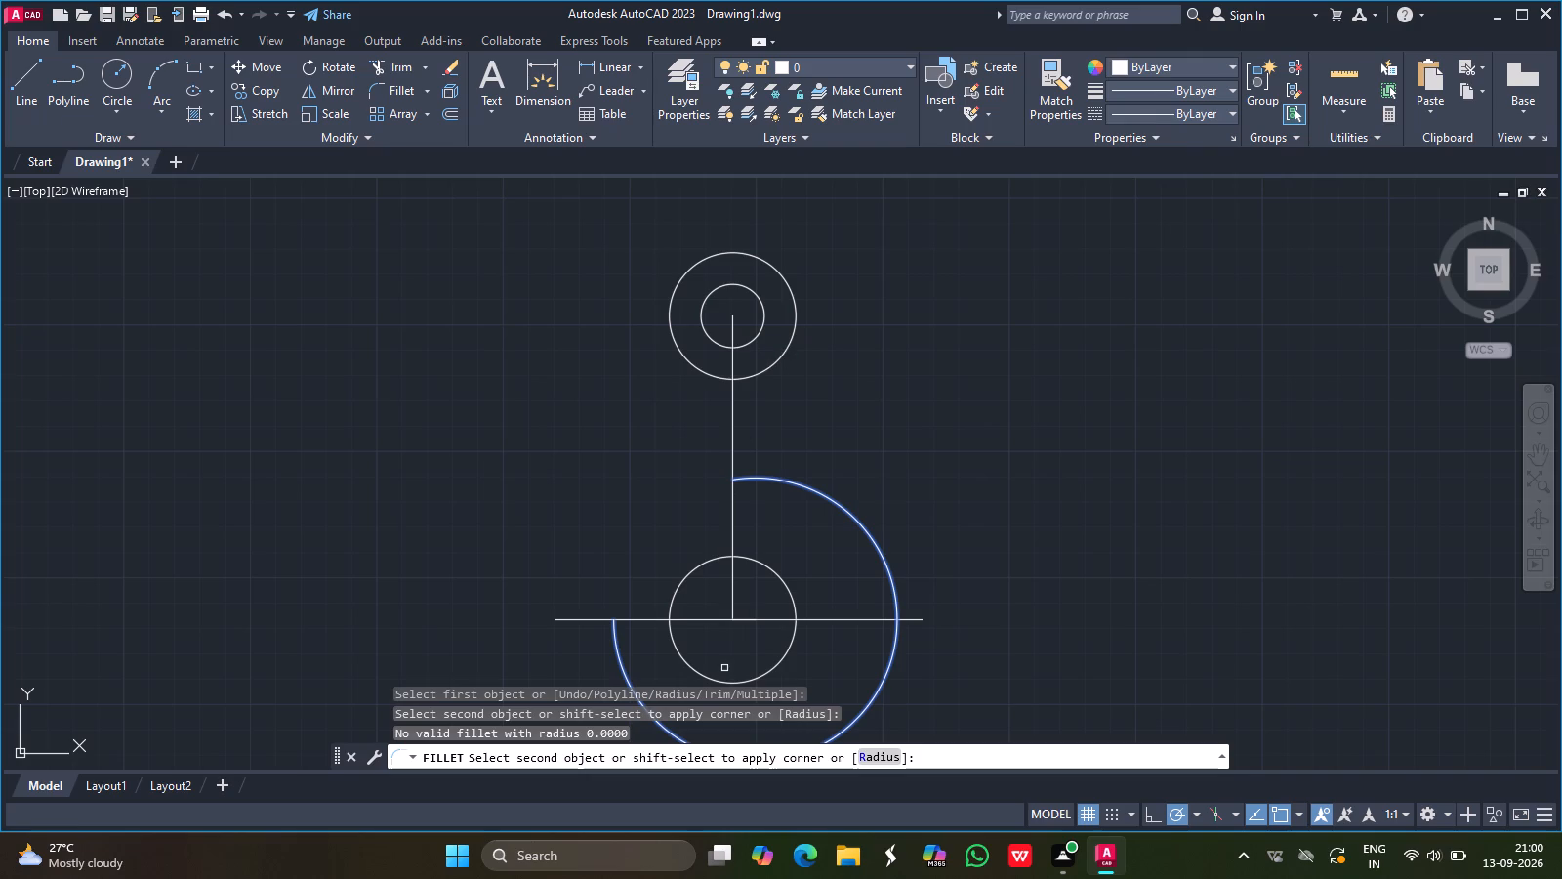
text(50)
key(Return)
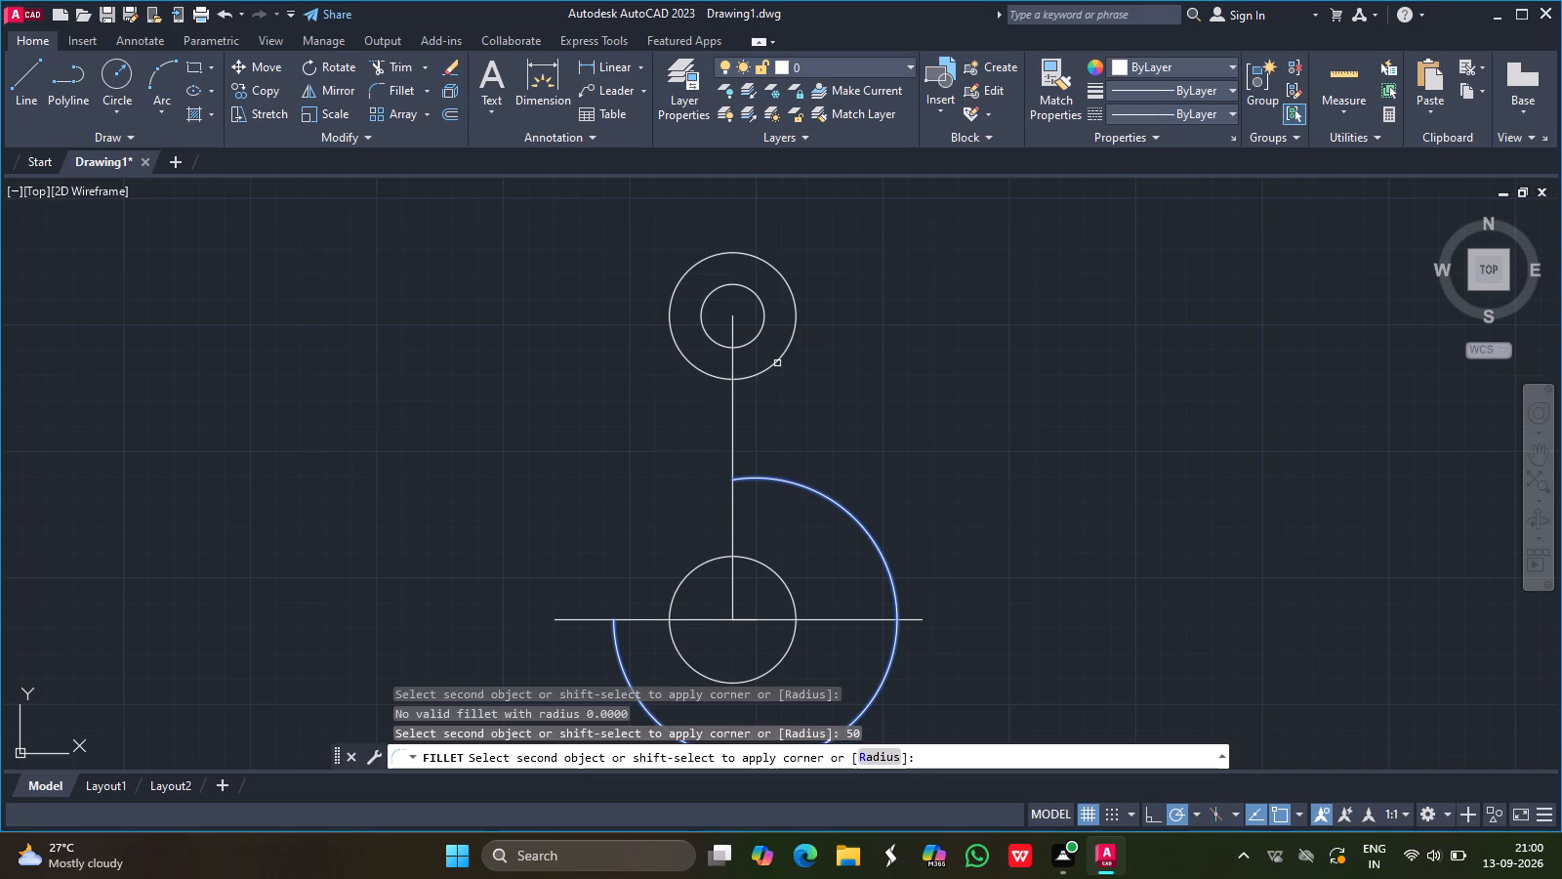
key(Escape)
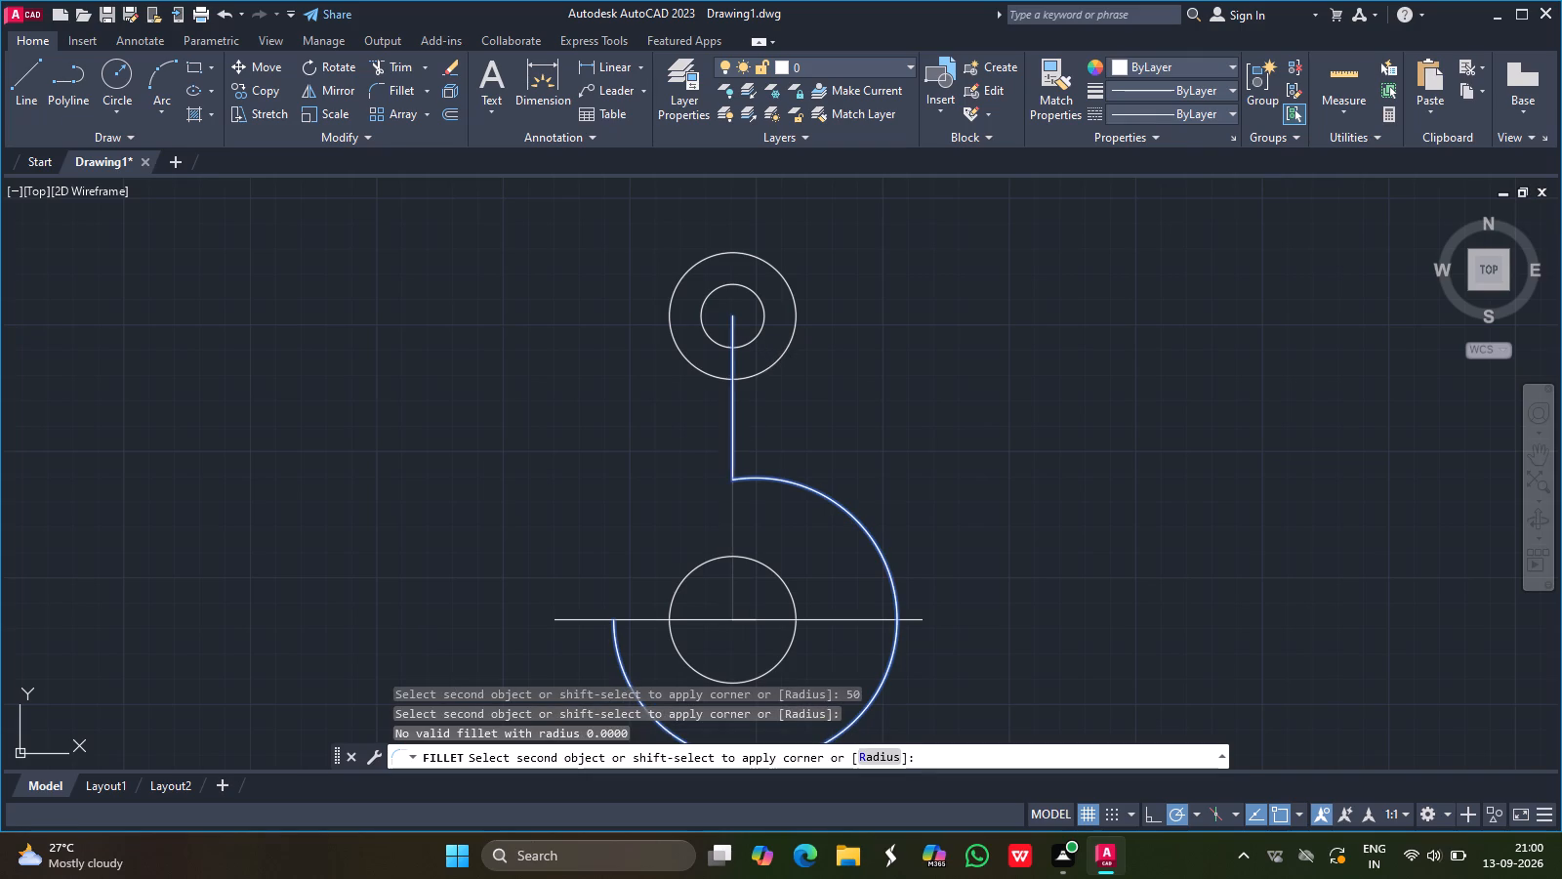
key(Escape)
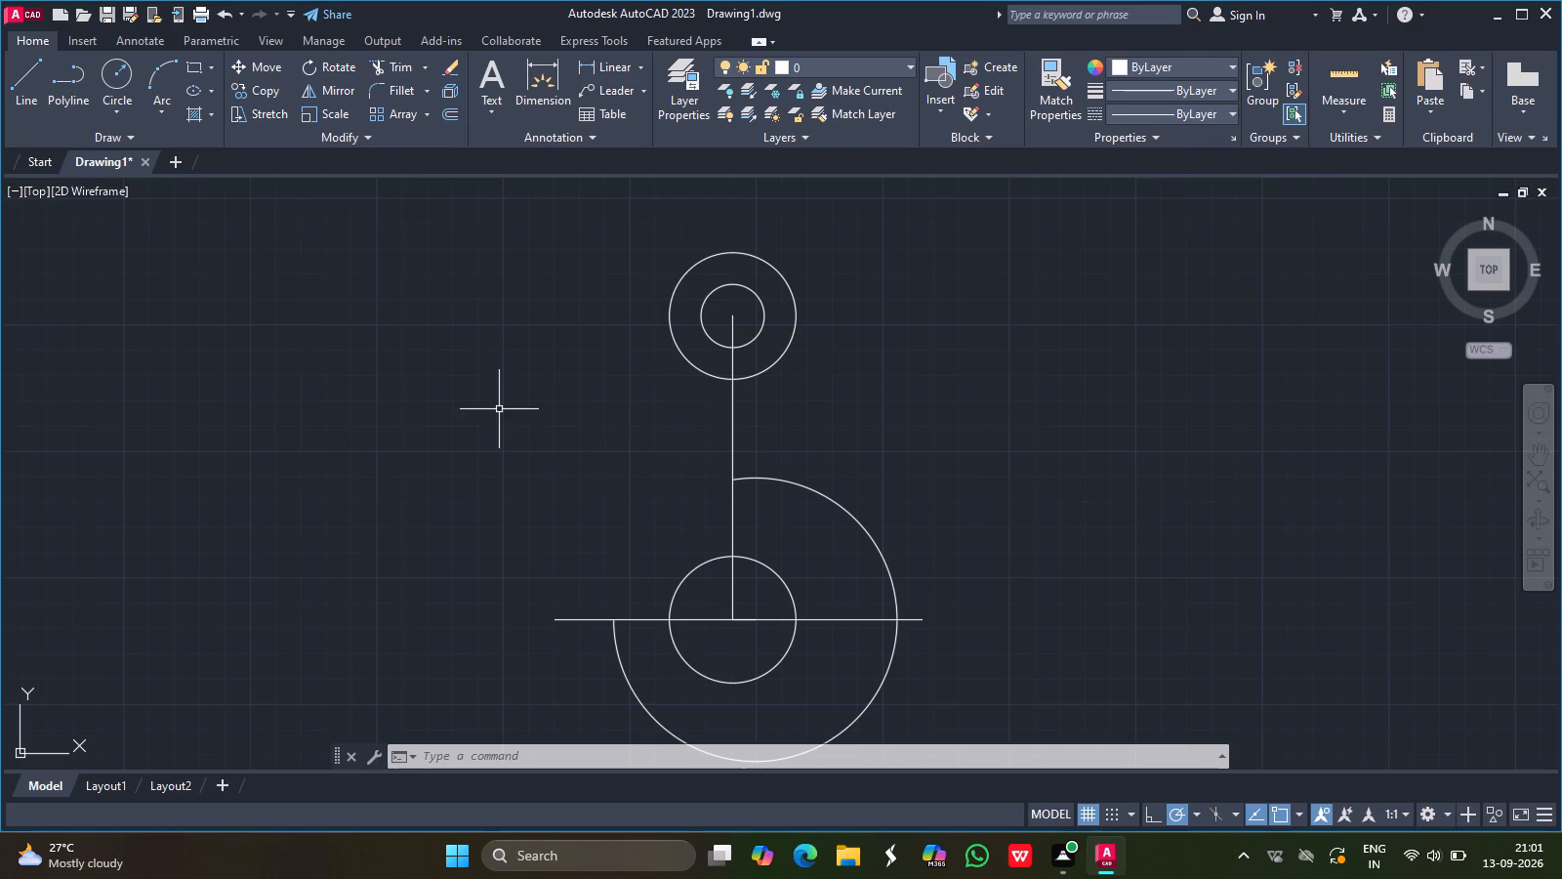
Draw a horizontal line 14 long to the left from the bottom point of the upper outer circle.
click(24, 92)
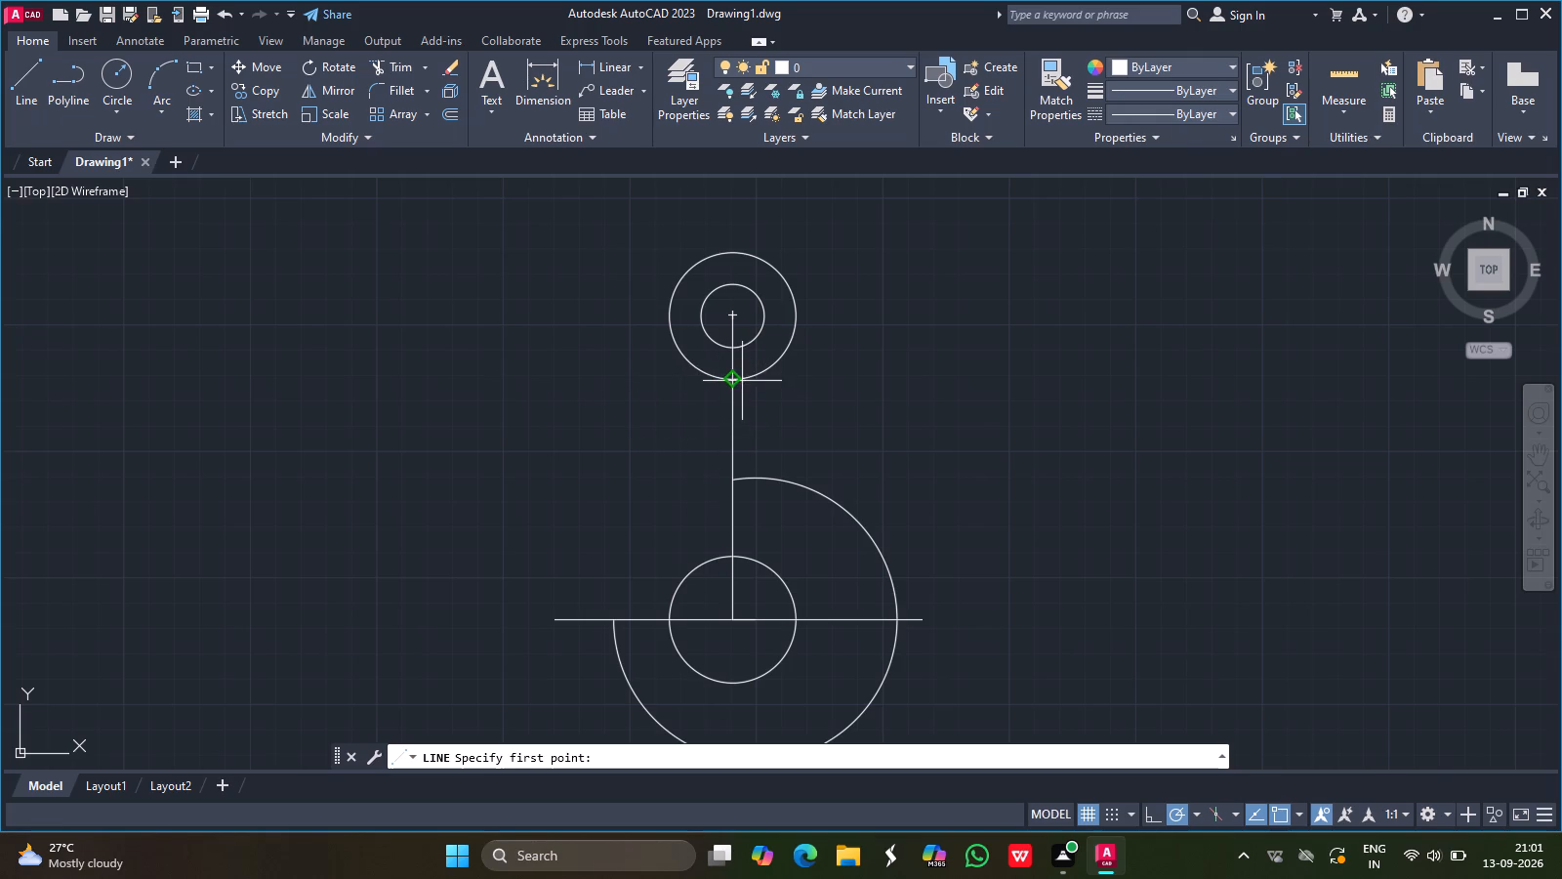
drag(732, 379, 695, 379)
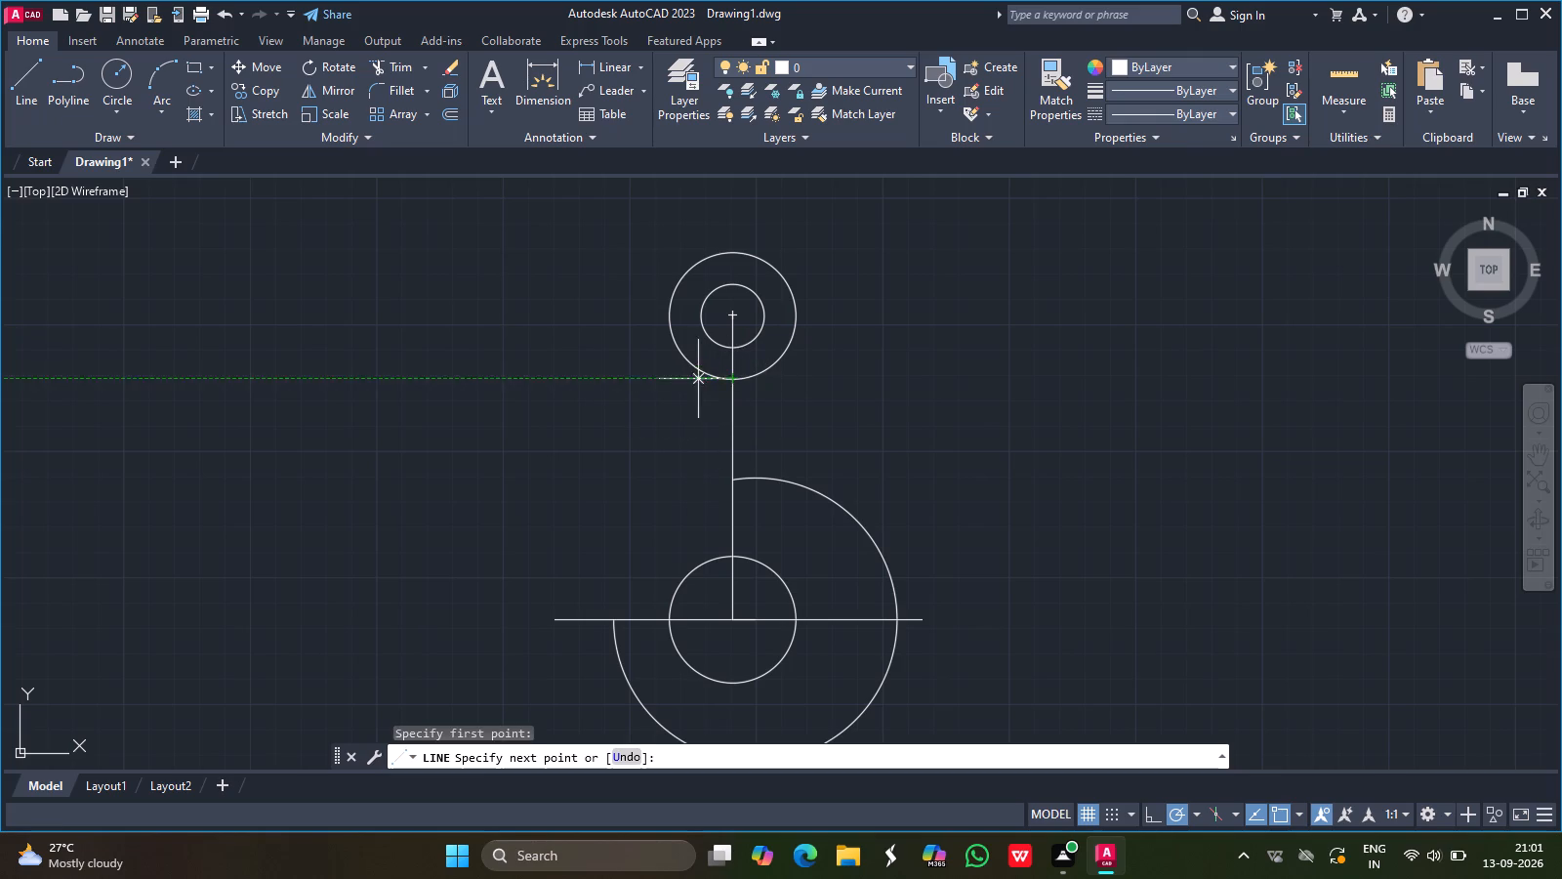
drag(695, 379, 685, 376)
text(14)
key(Return)
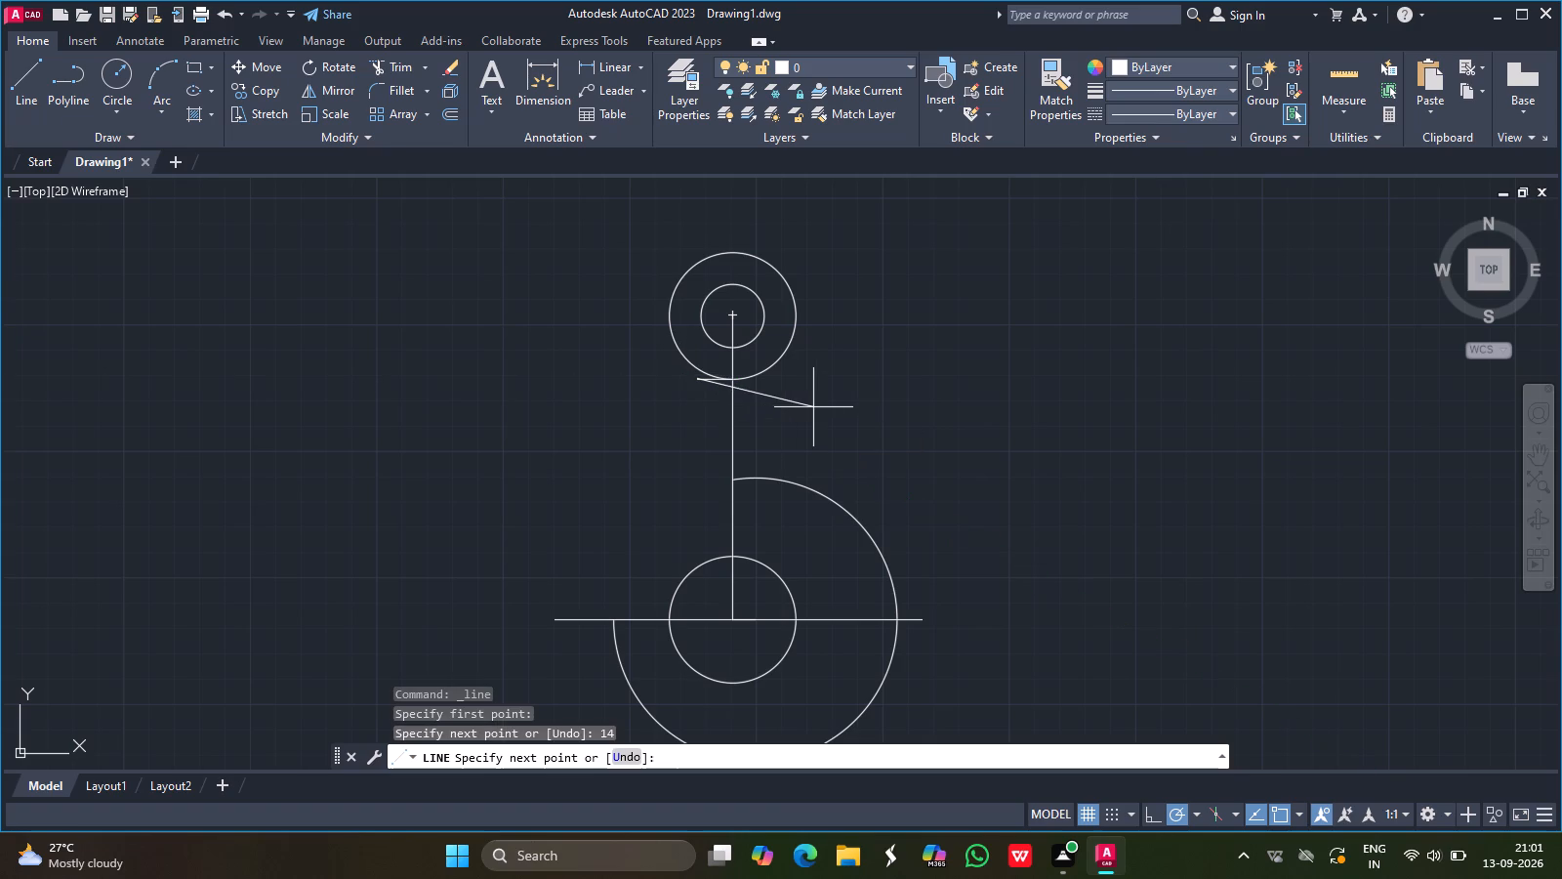
key(Return)
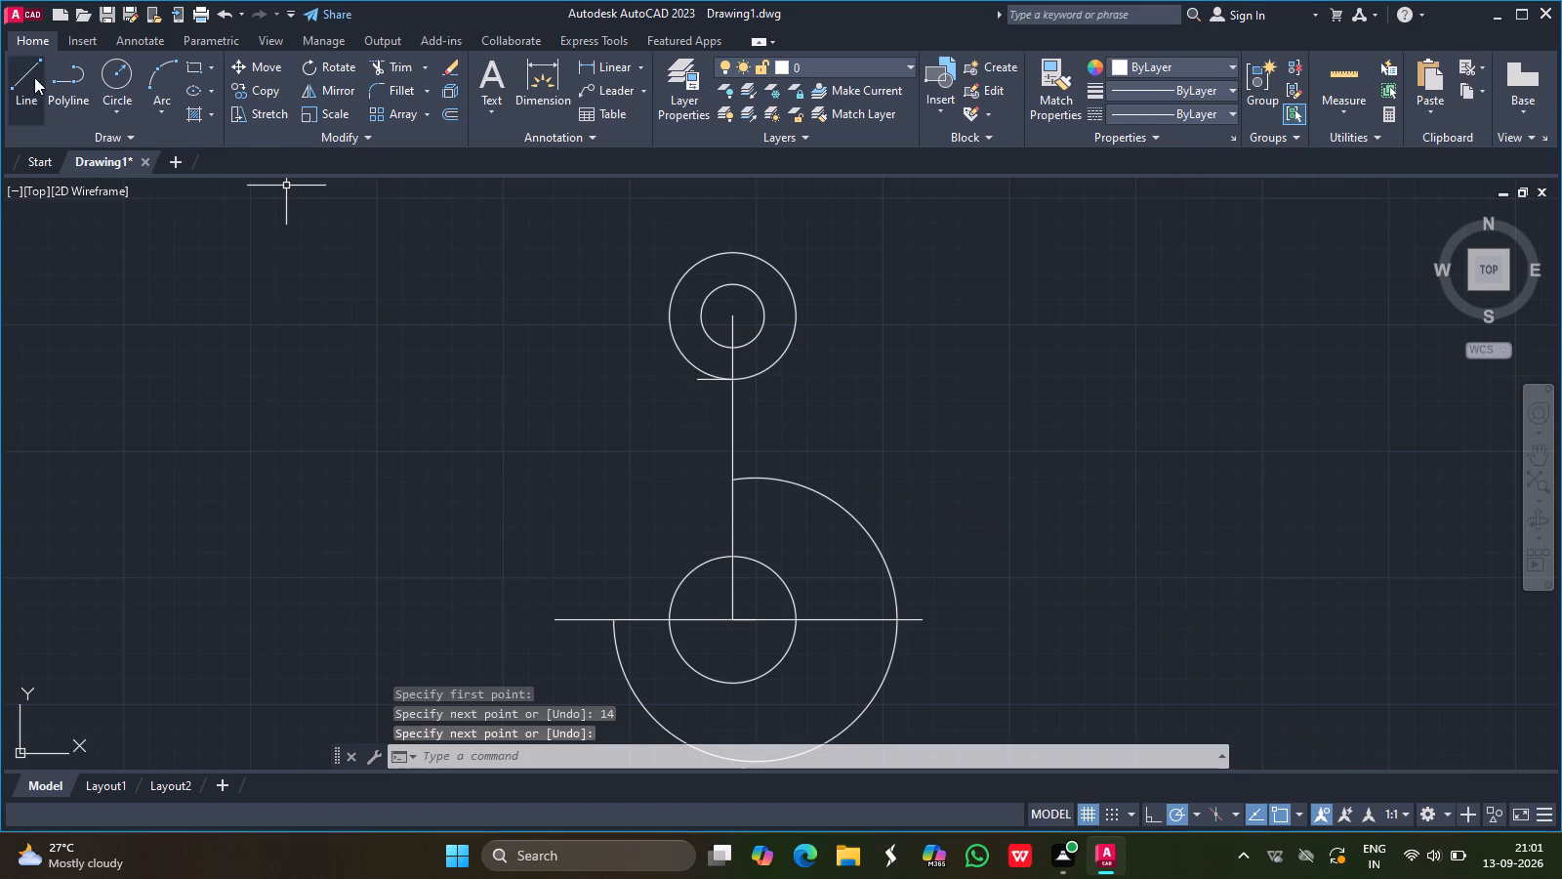
Draw a horizontal line 14 long to the right from the bottom point of the upper outer circle.
click(28, 79)
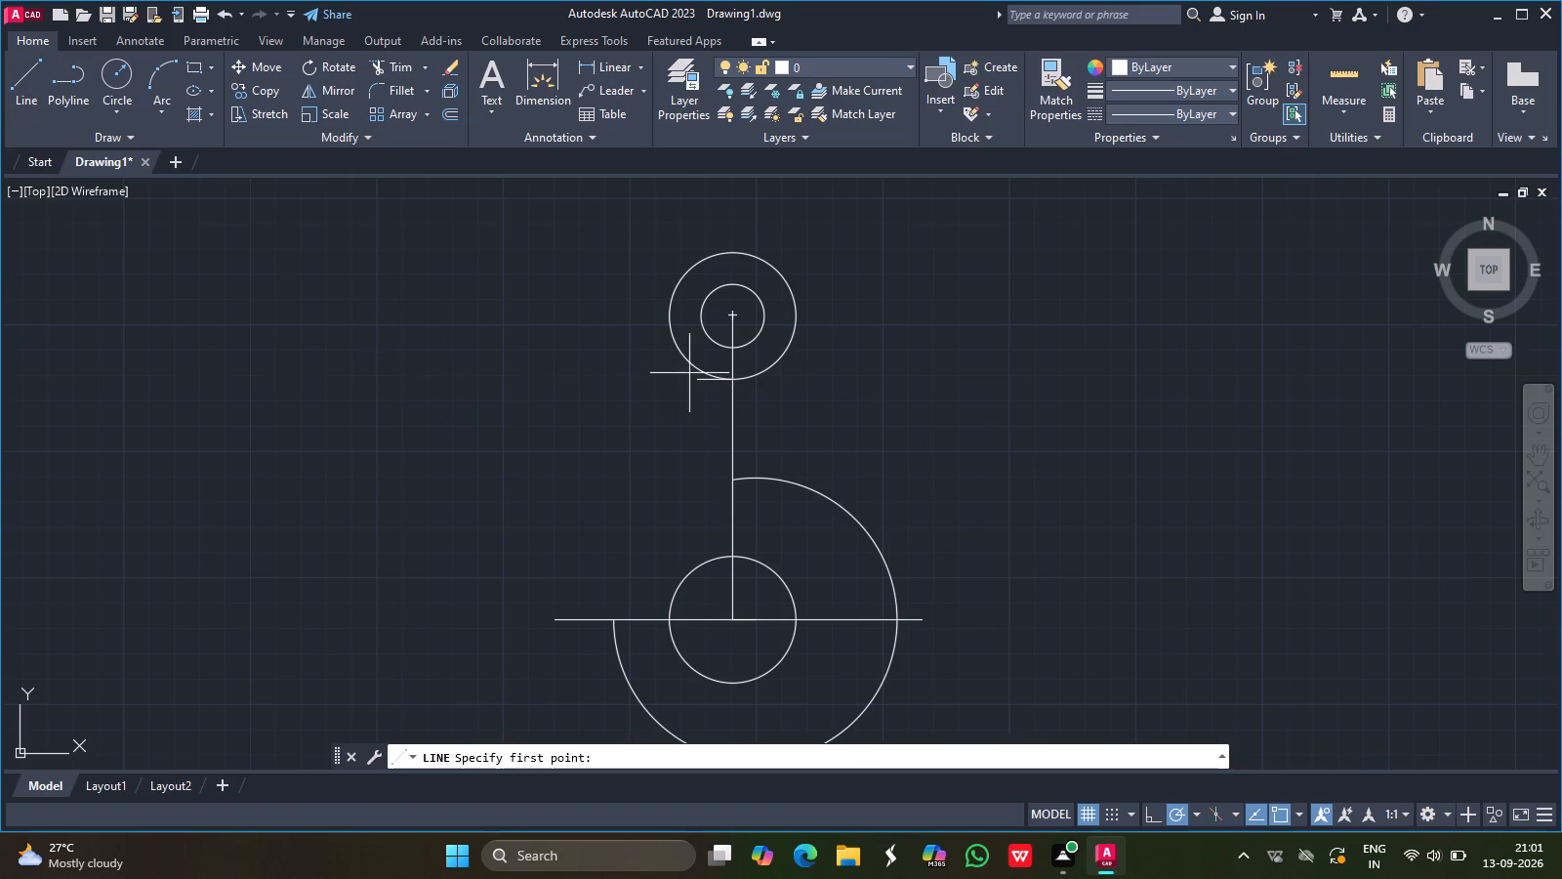
drag(735, 381, 780, 381)
key(grave)
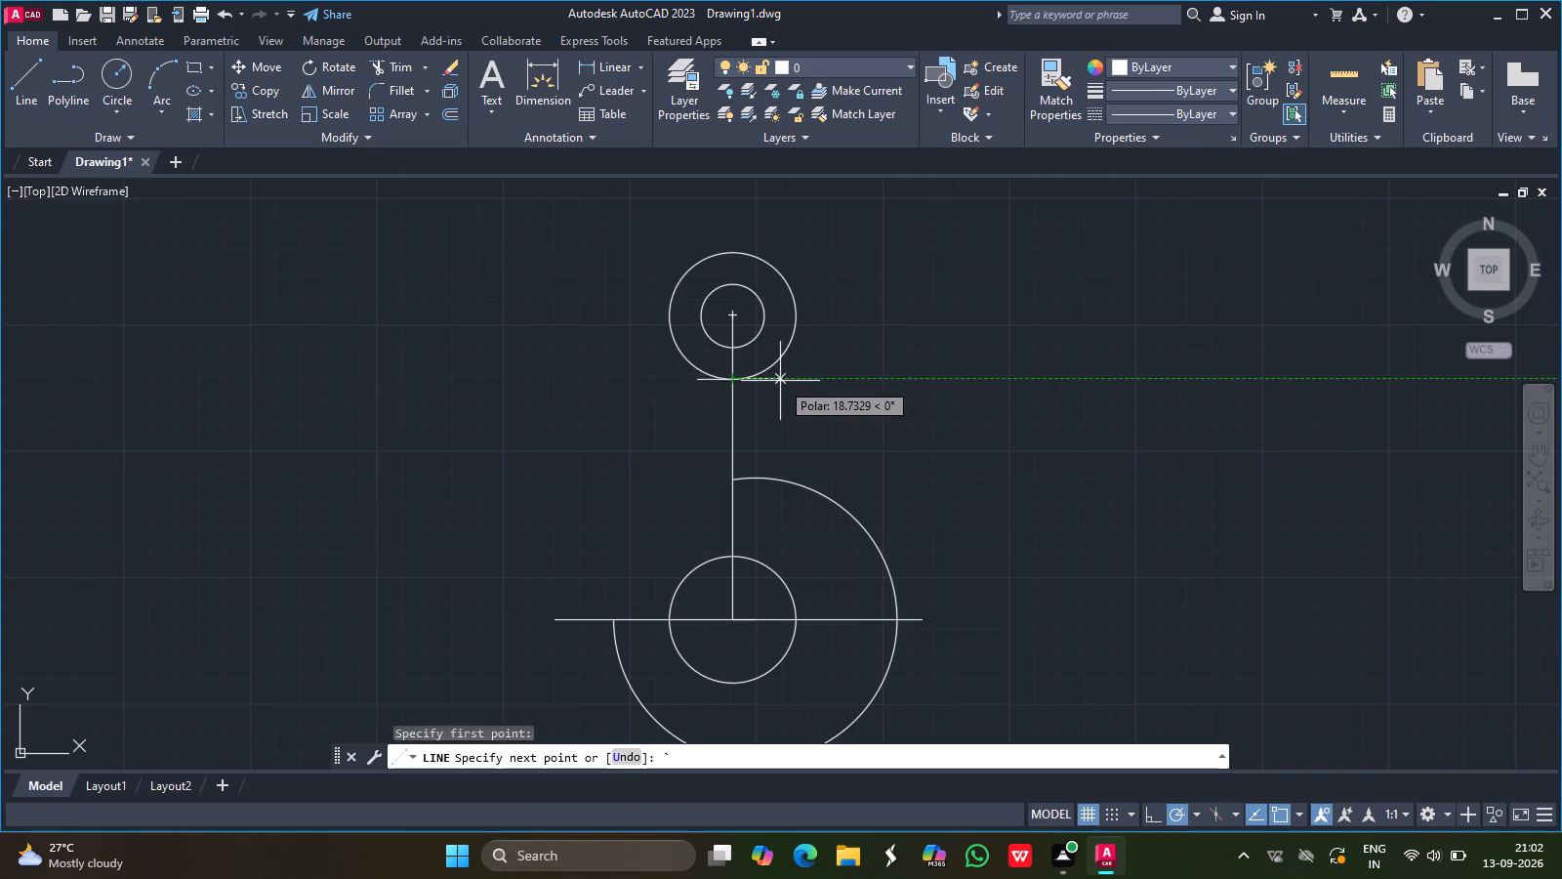
key(BackSpace)
text(14)
key(Return)
key(Return)
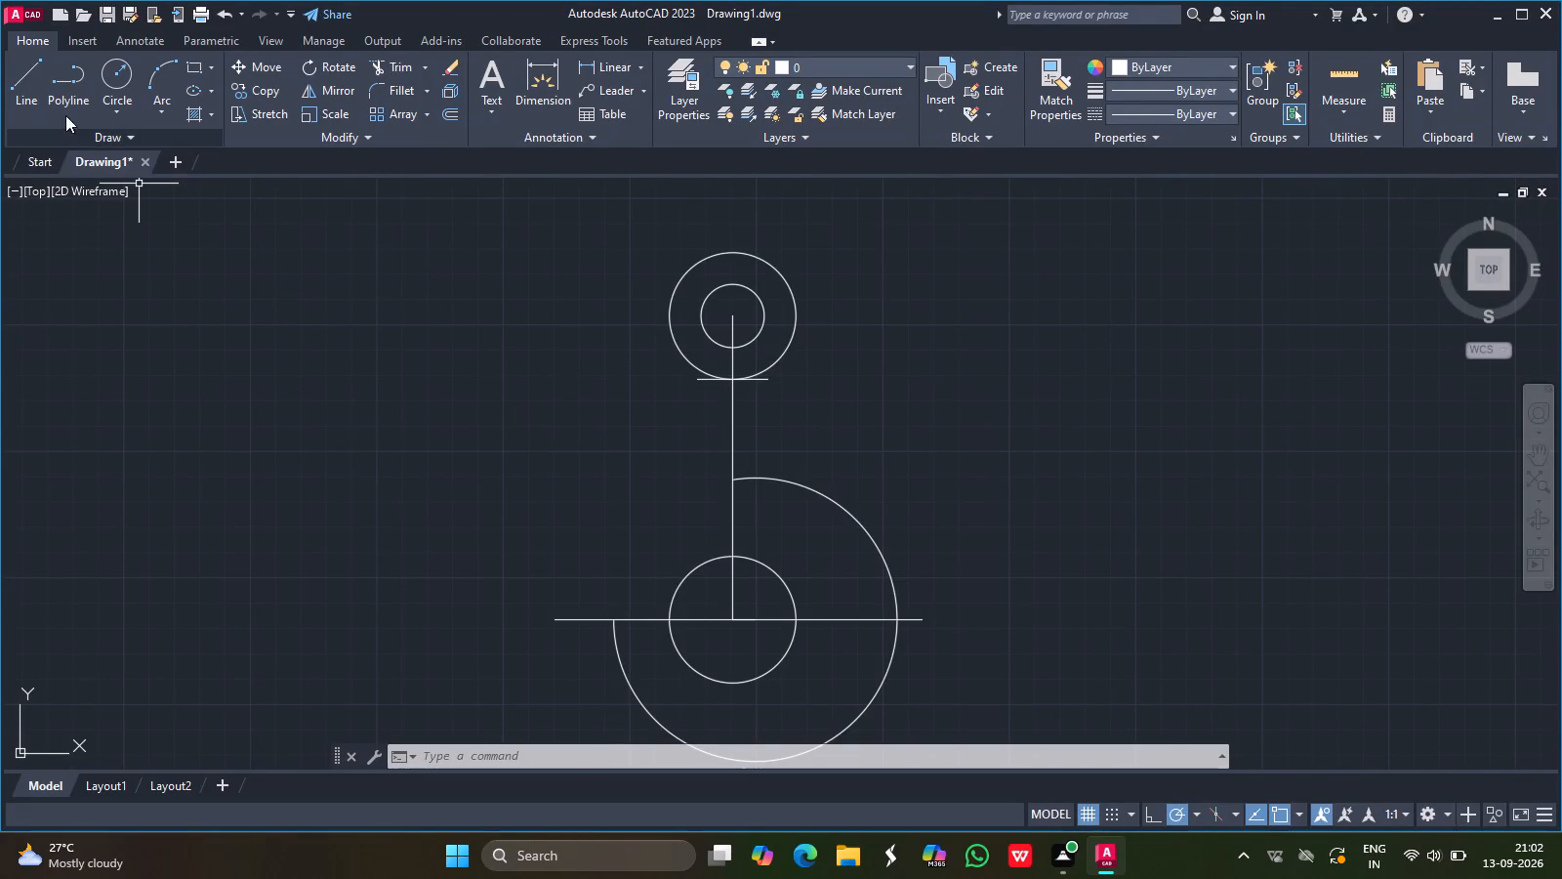
Draw a vertical line 28 long downward from the midpoint of the left 14-long horizontal line.
click(25, 82)
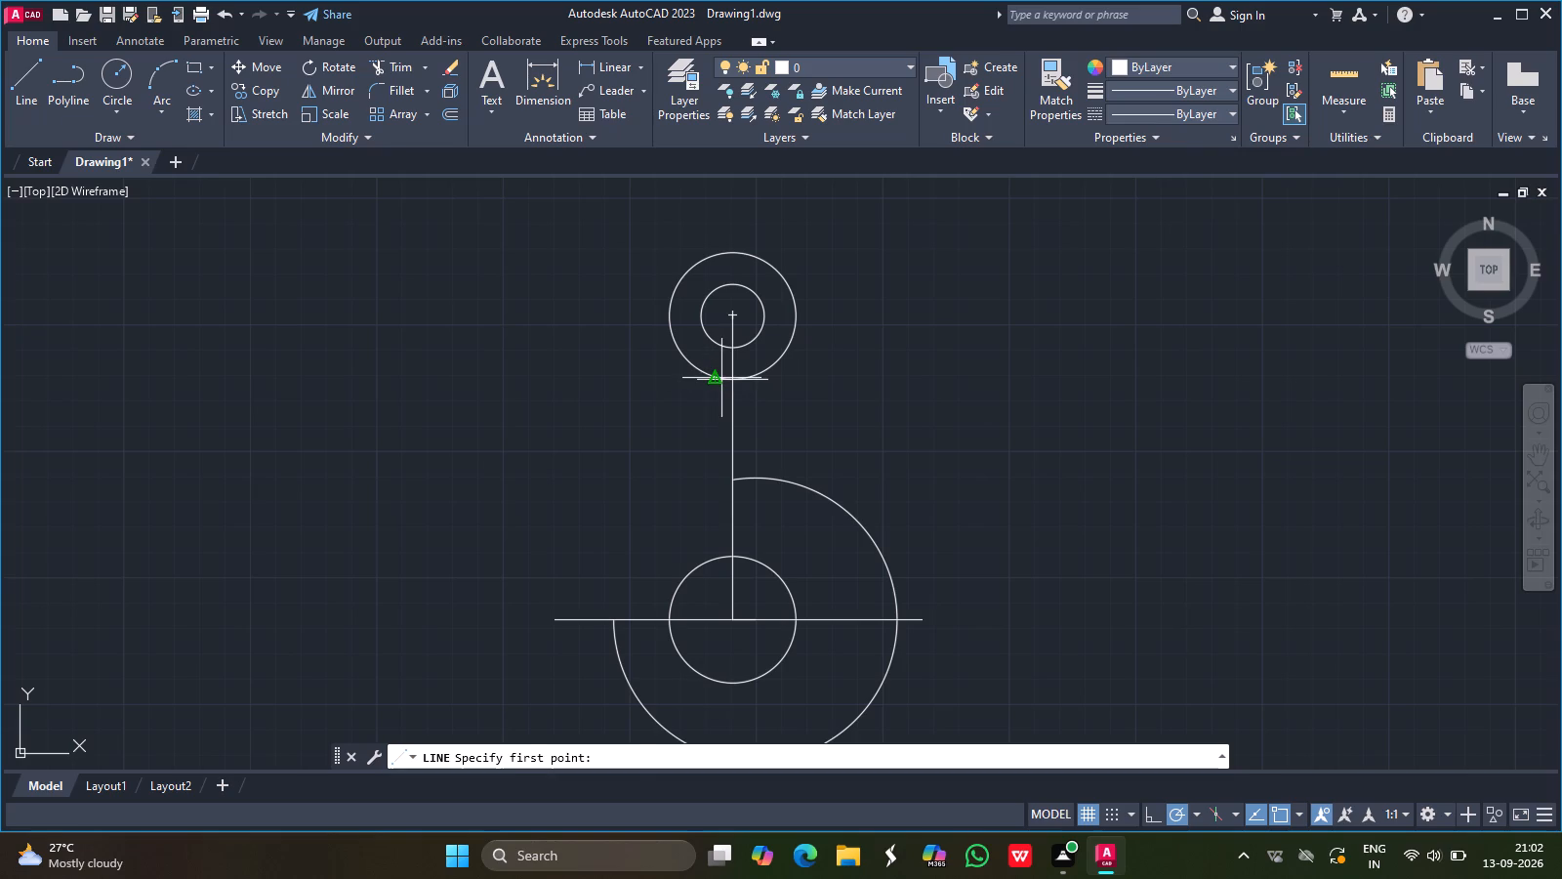
drag(715, 378, 714, 442)
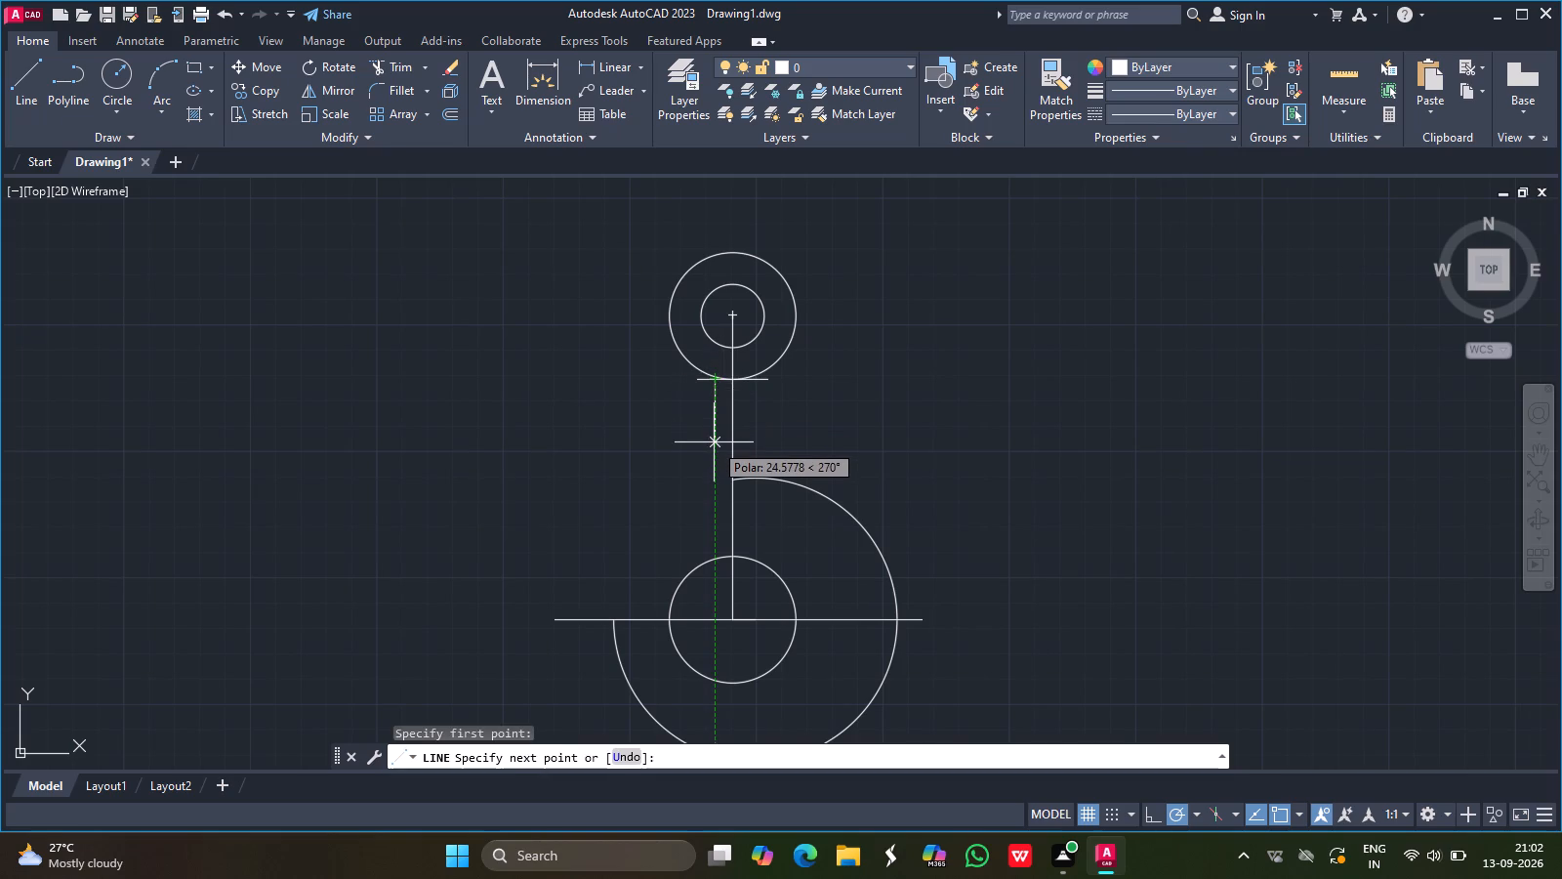
drag(714, 442, 712, 425)
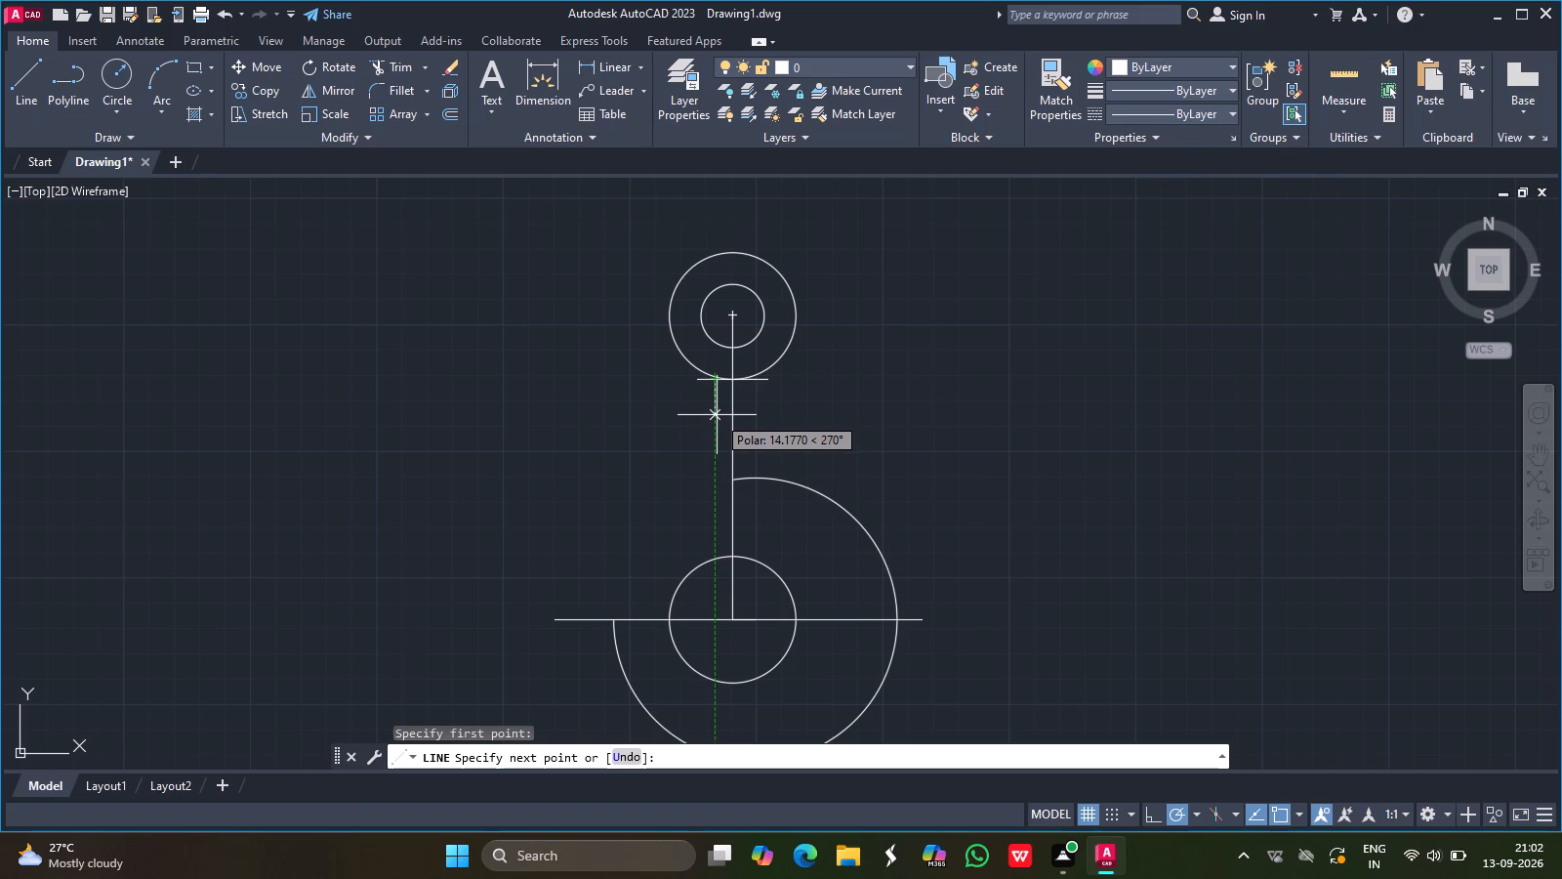
text(28)
key(Return)
key(Return)
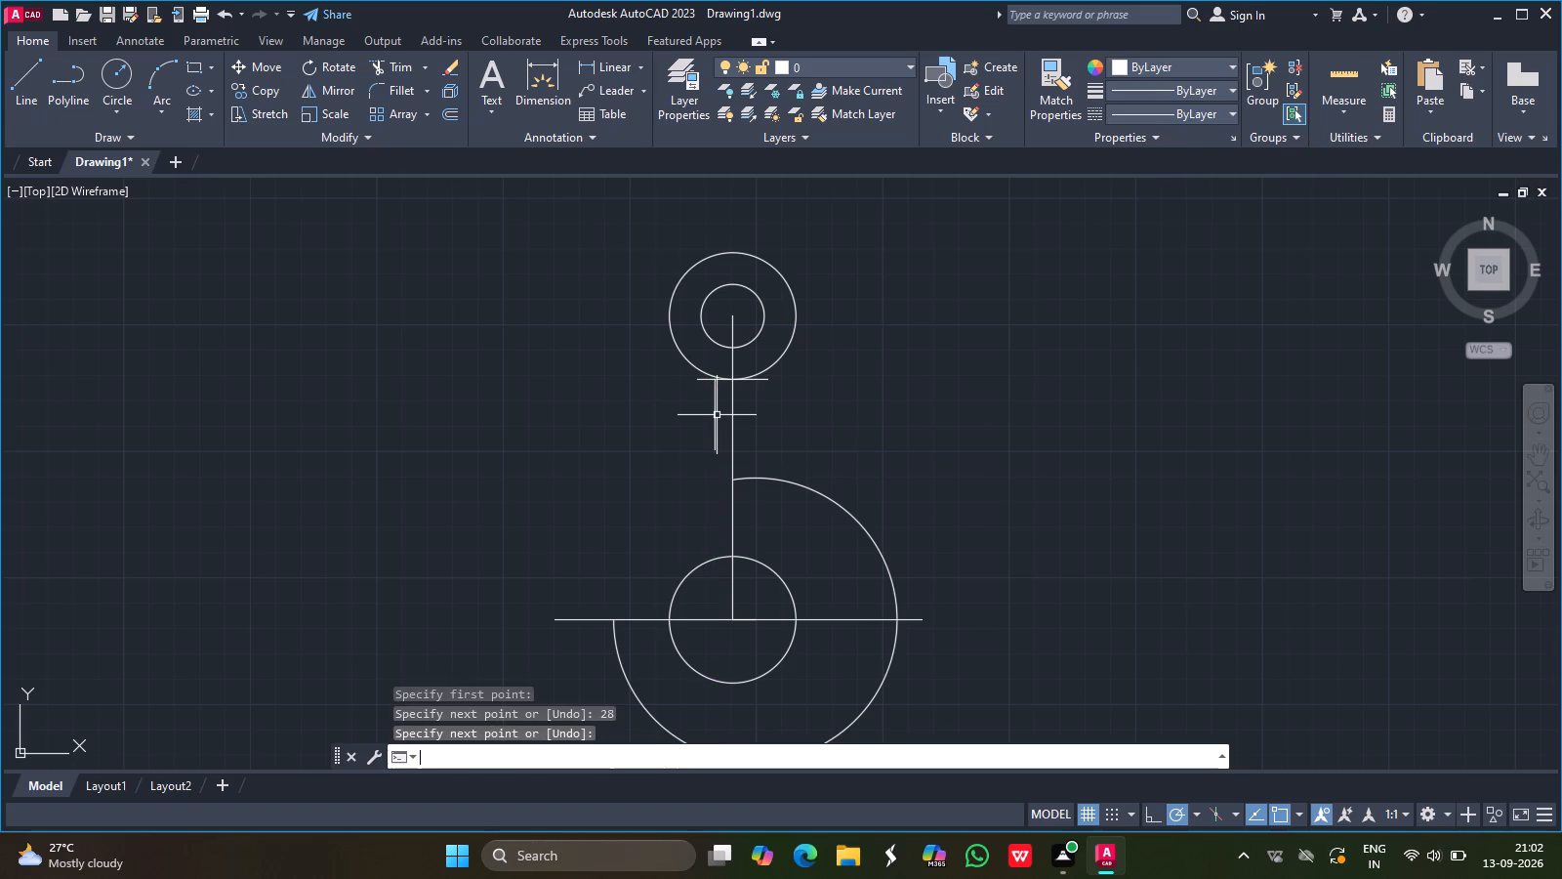
Draw a vertical line 28 long downward from the midpoint of the right 14-long horizontal line.
click(28, 81)
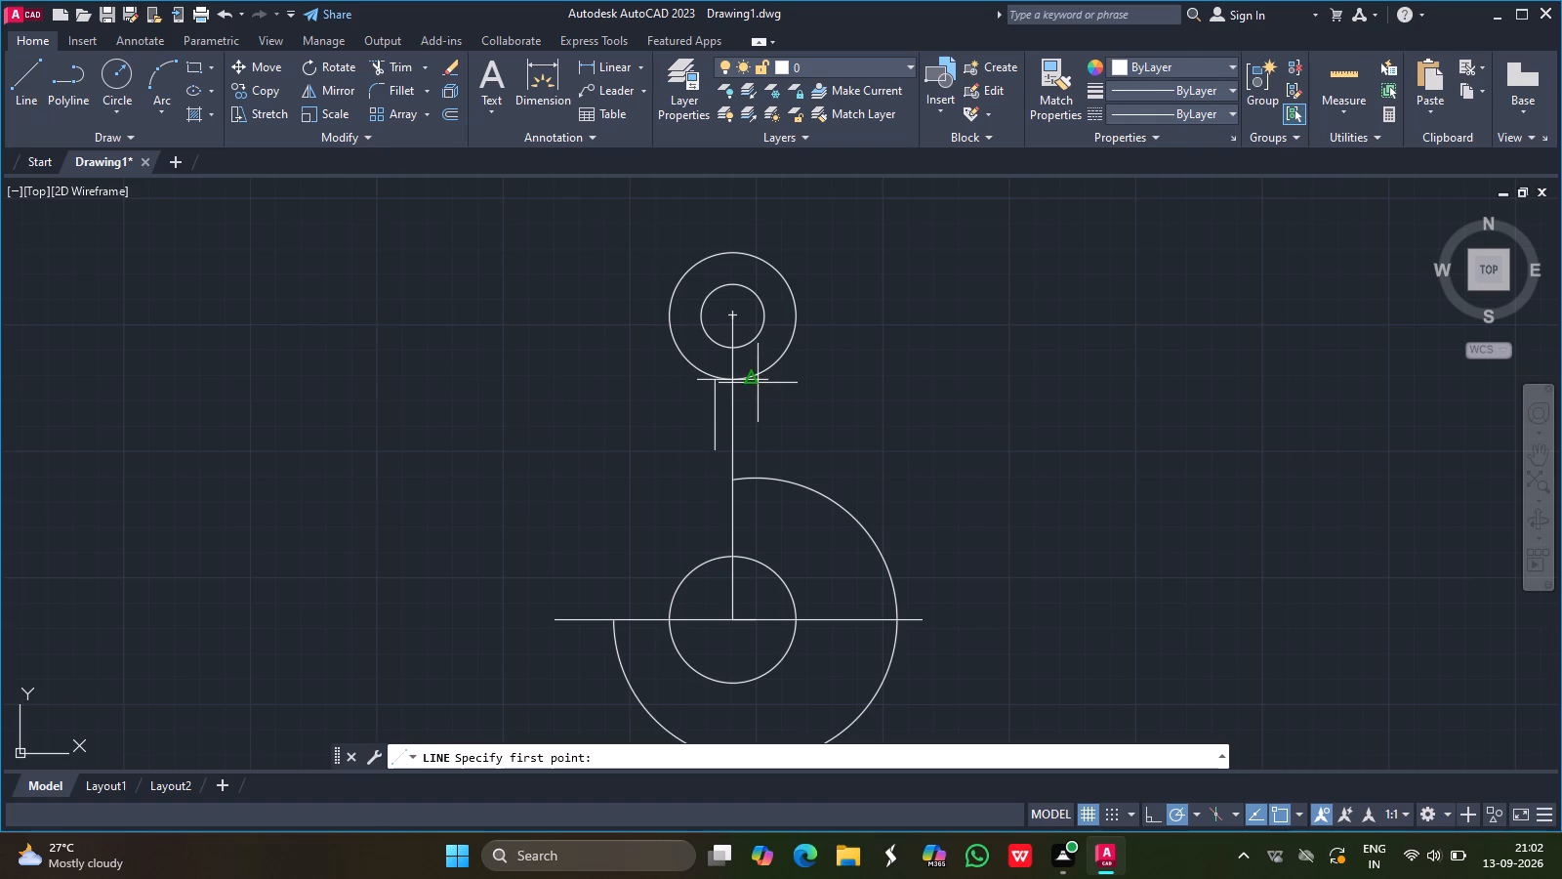
drag(750, 380, 750, 420)
text(28)
key(Return)
key(Return)
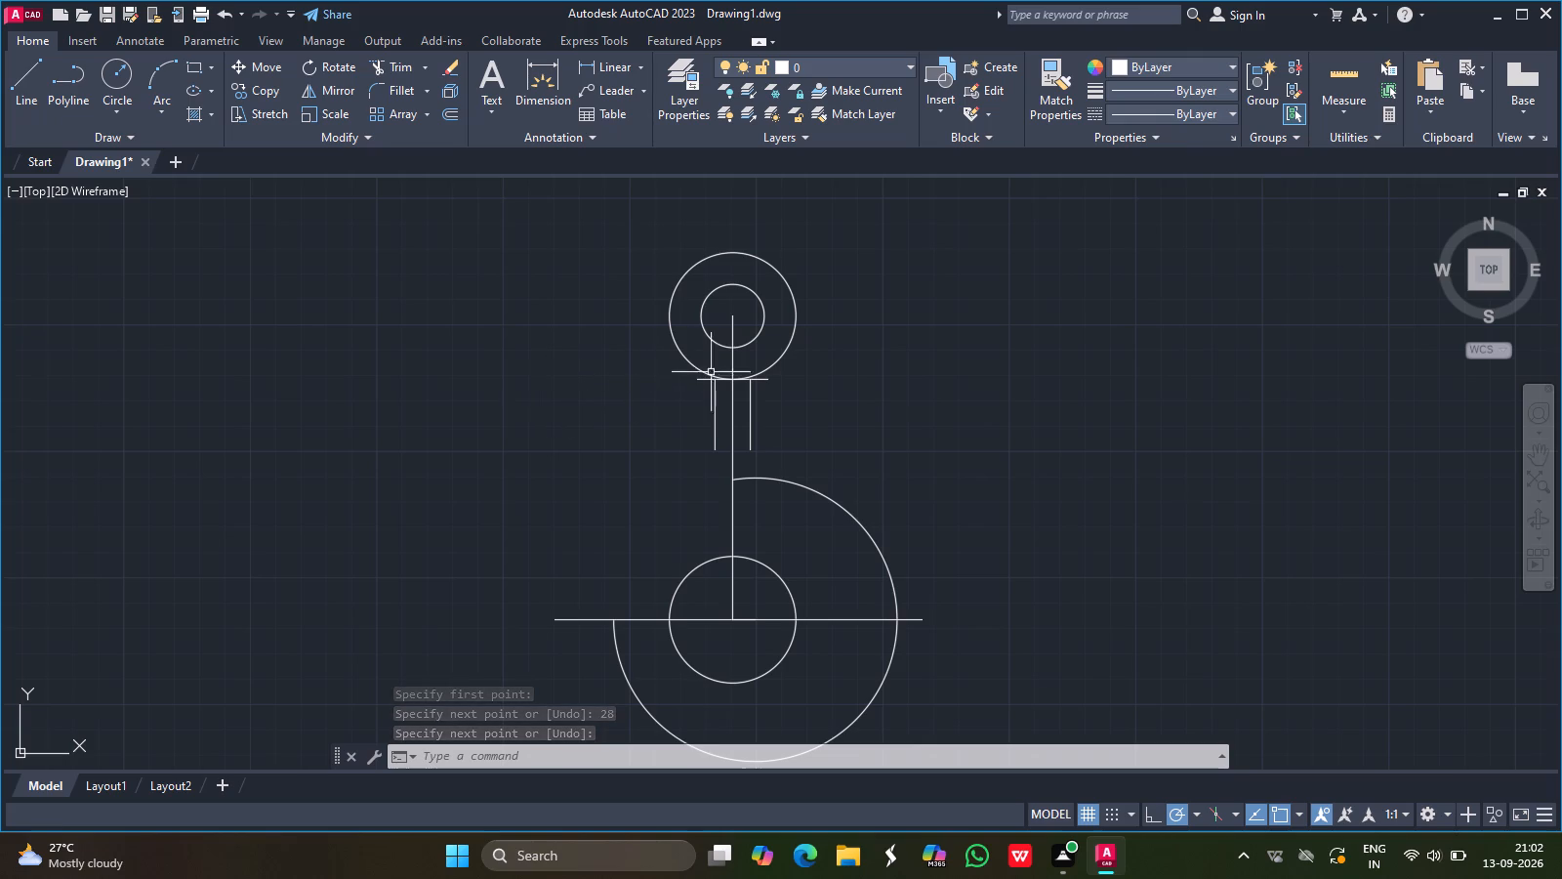
Delete the two 14-long horizontal construction lines beneath the upper outer circle.
click(763, 381)
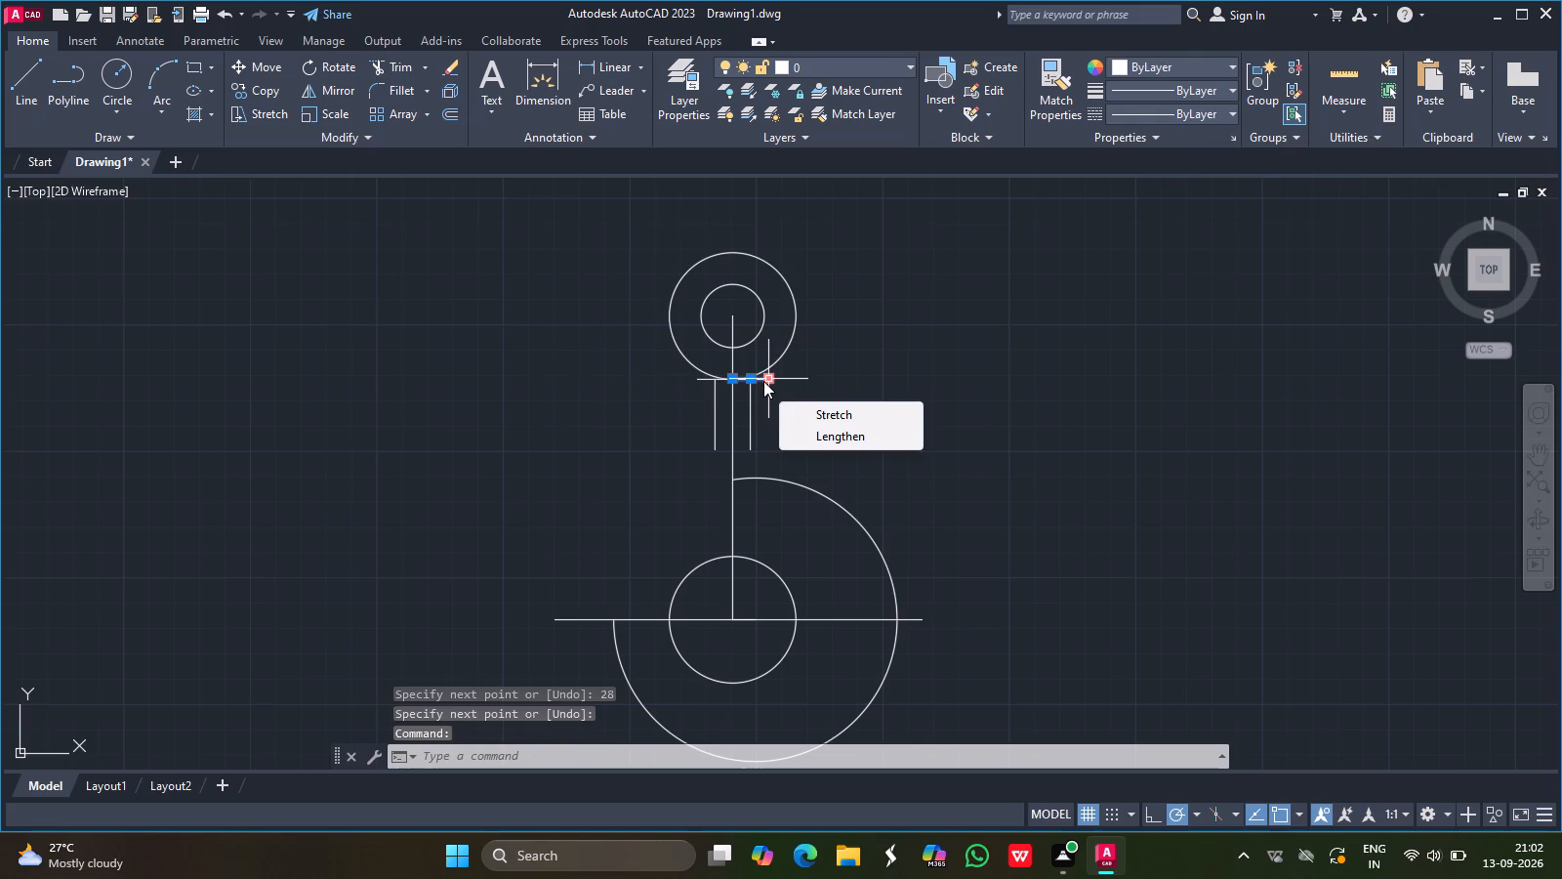
key(Delete)
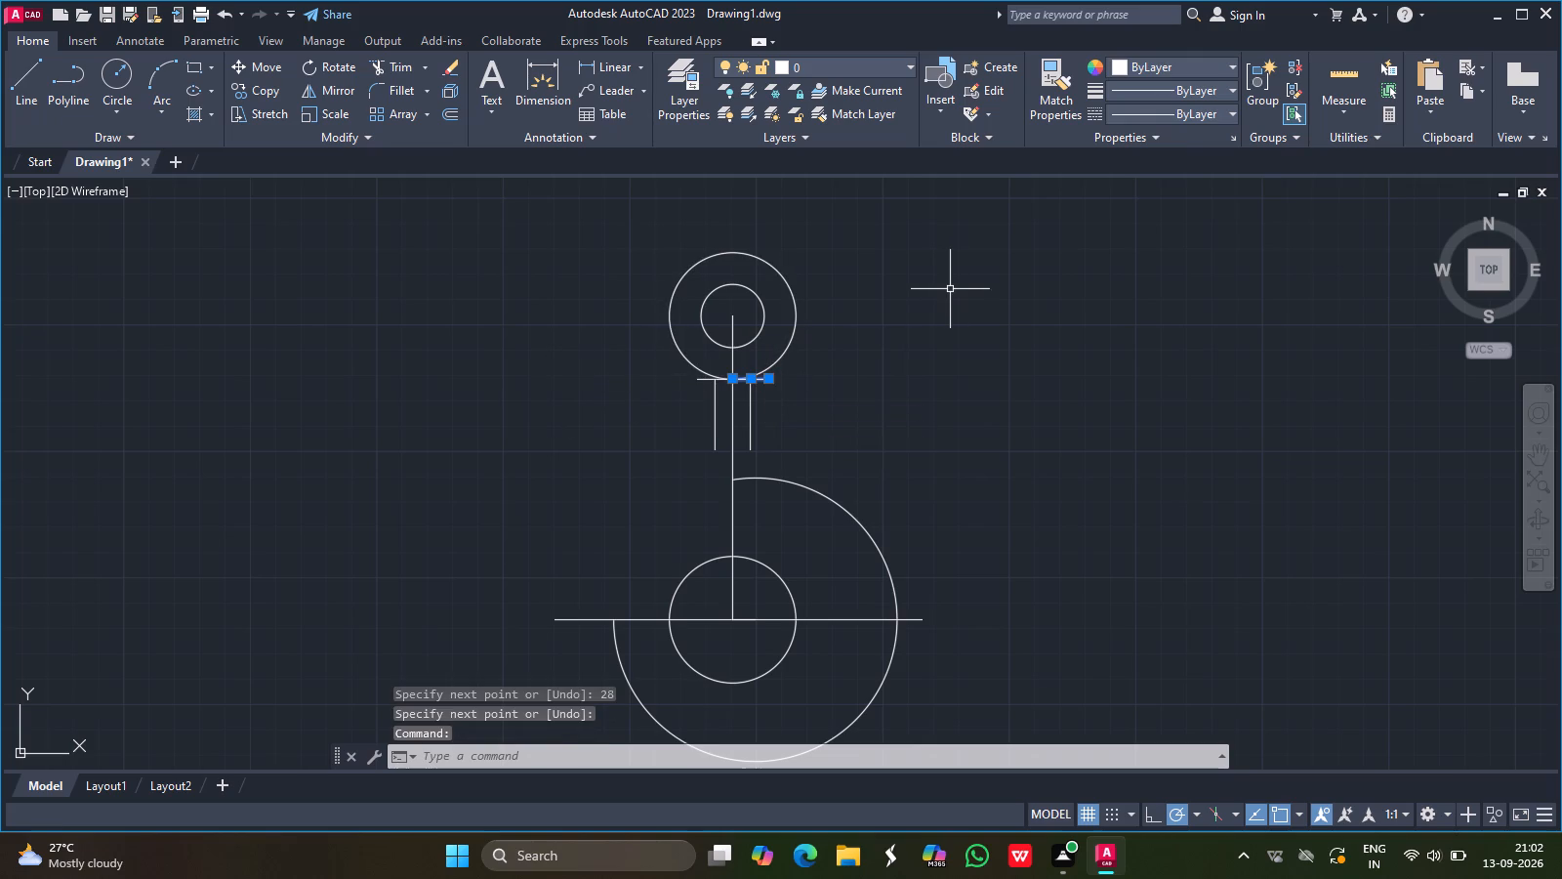
key(Delete)
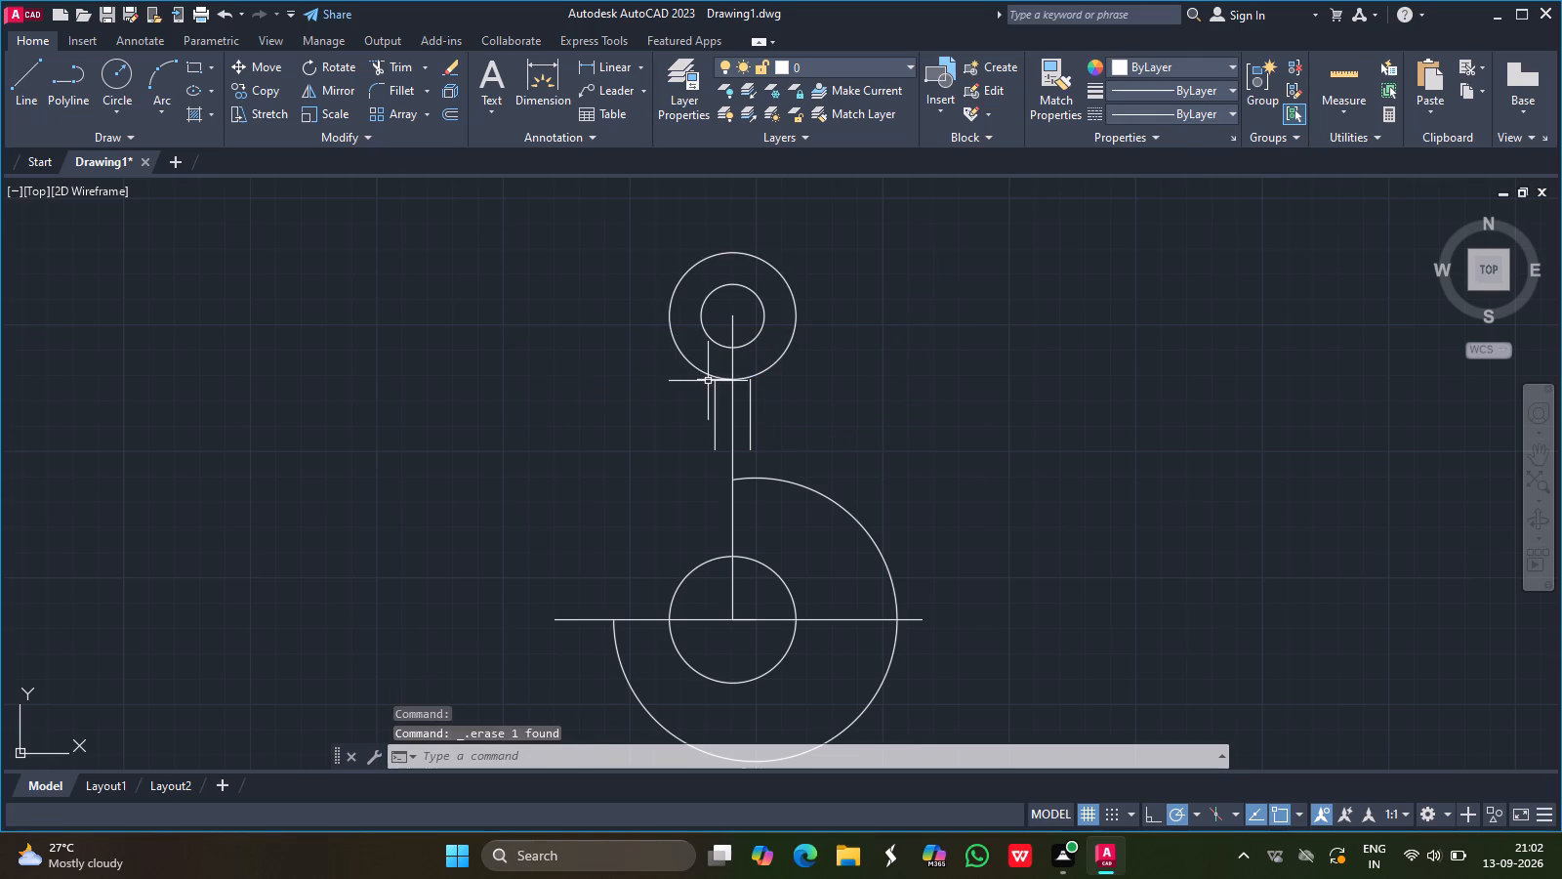
key(Delete)
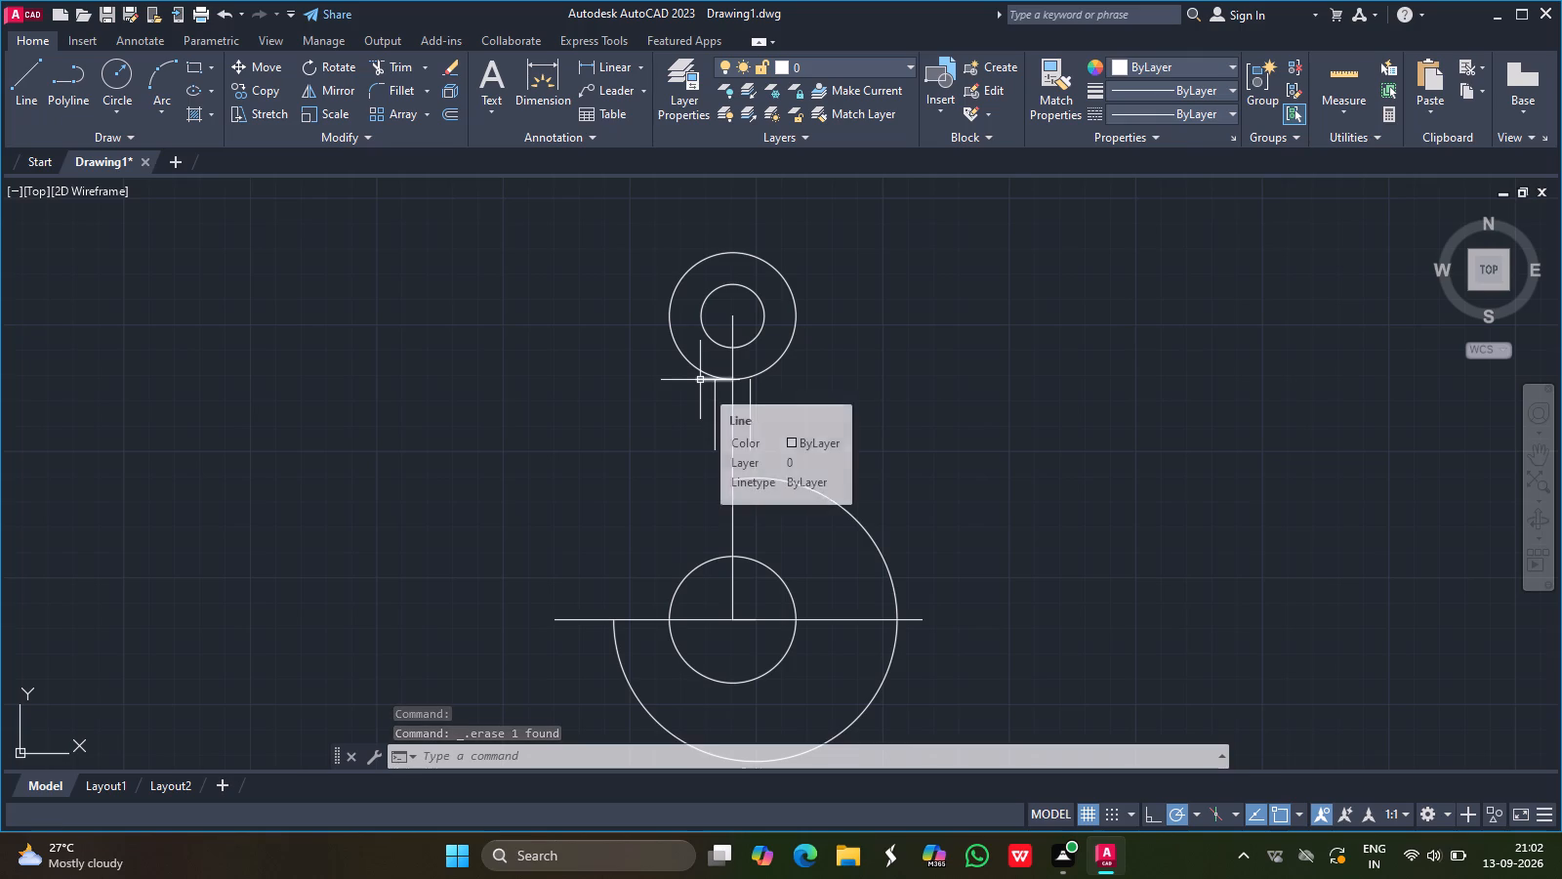
click(703, 380)
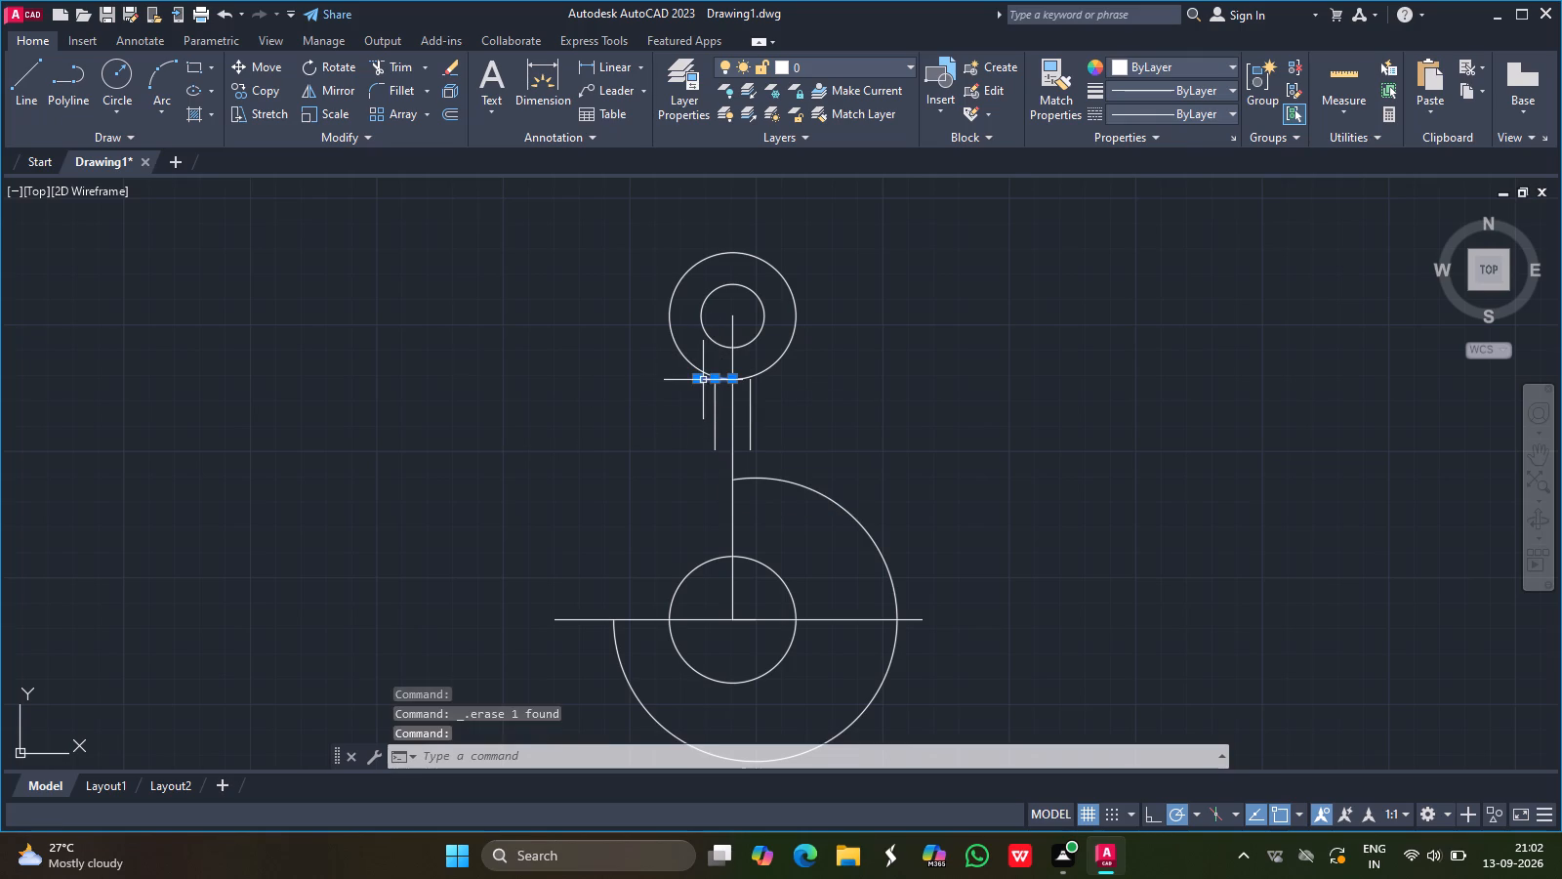
key(Delete)
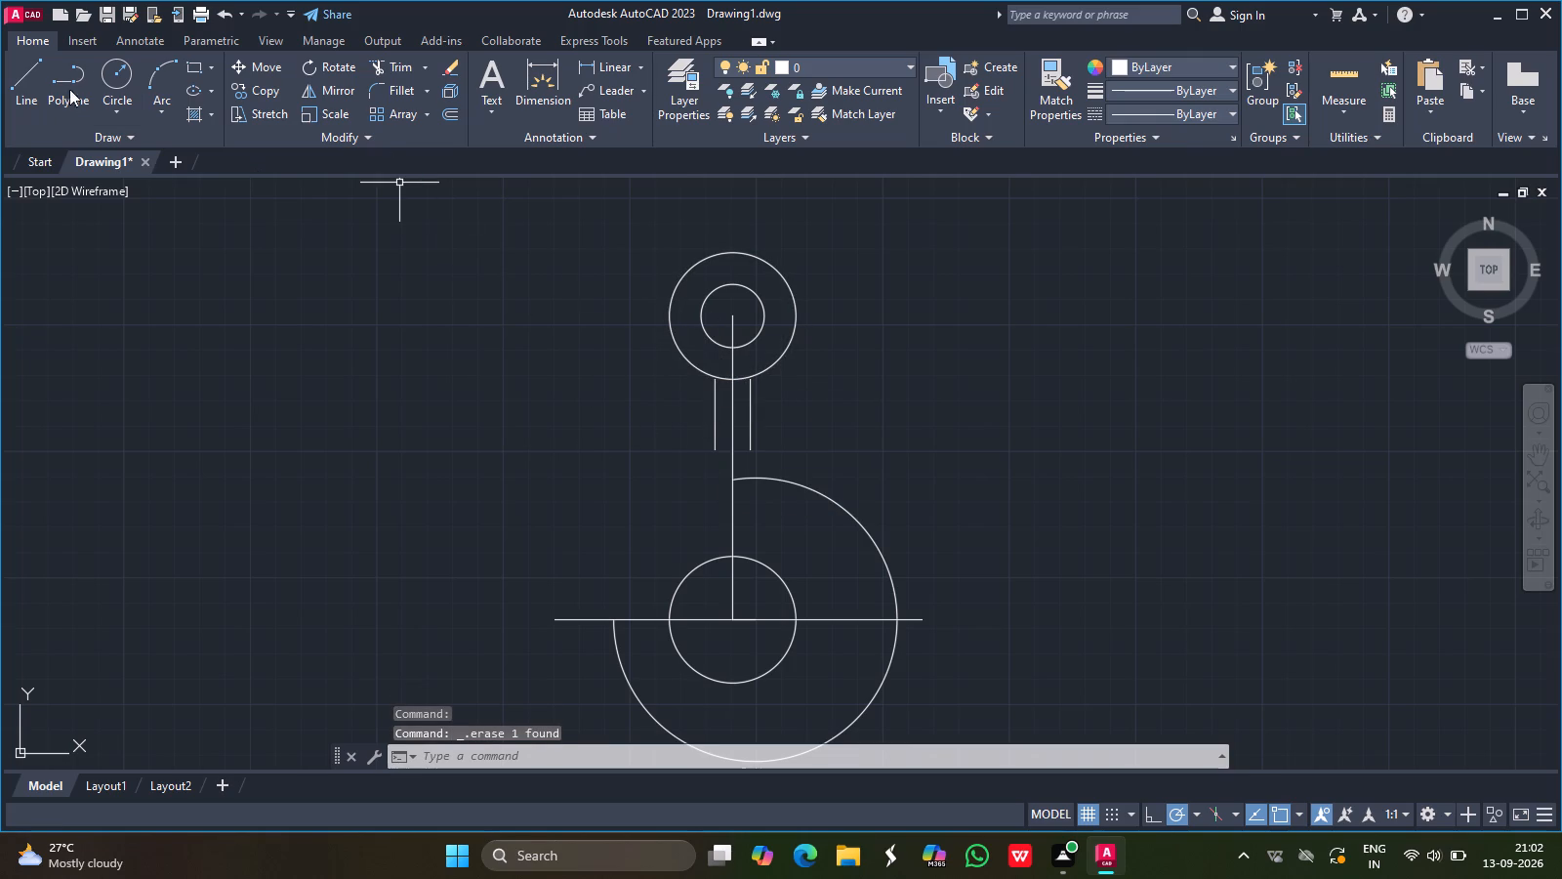
Fillet the right 28-long vertical line with the upper outer circle, keeping the current fillet radius of 0.
click(385, 97)
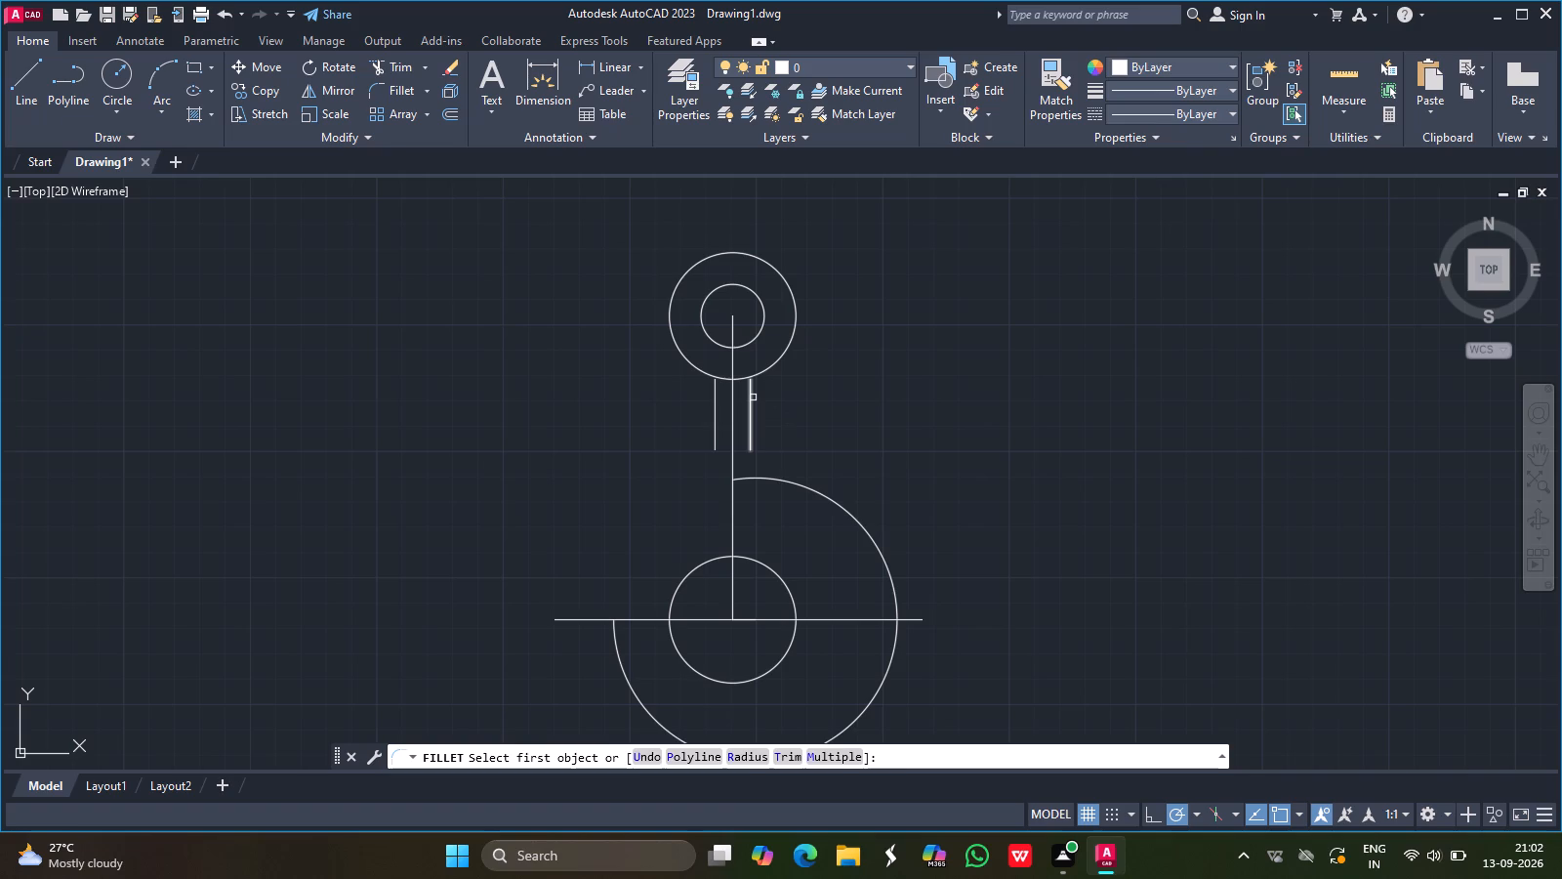
drag(753, 398, 762, 373)
click(762, 373)
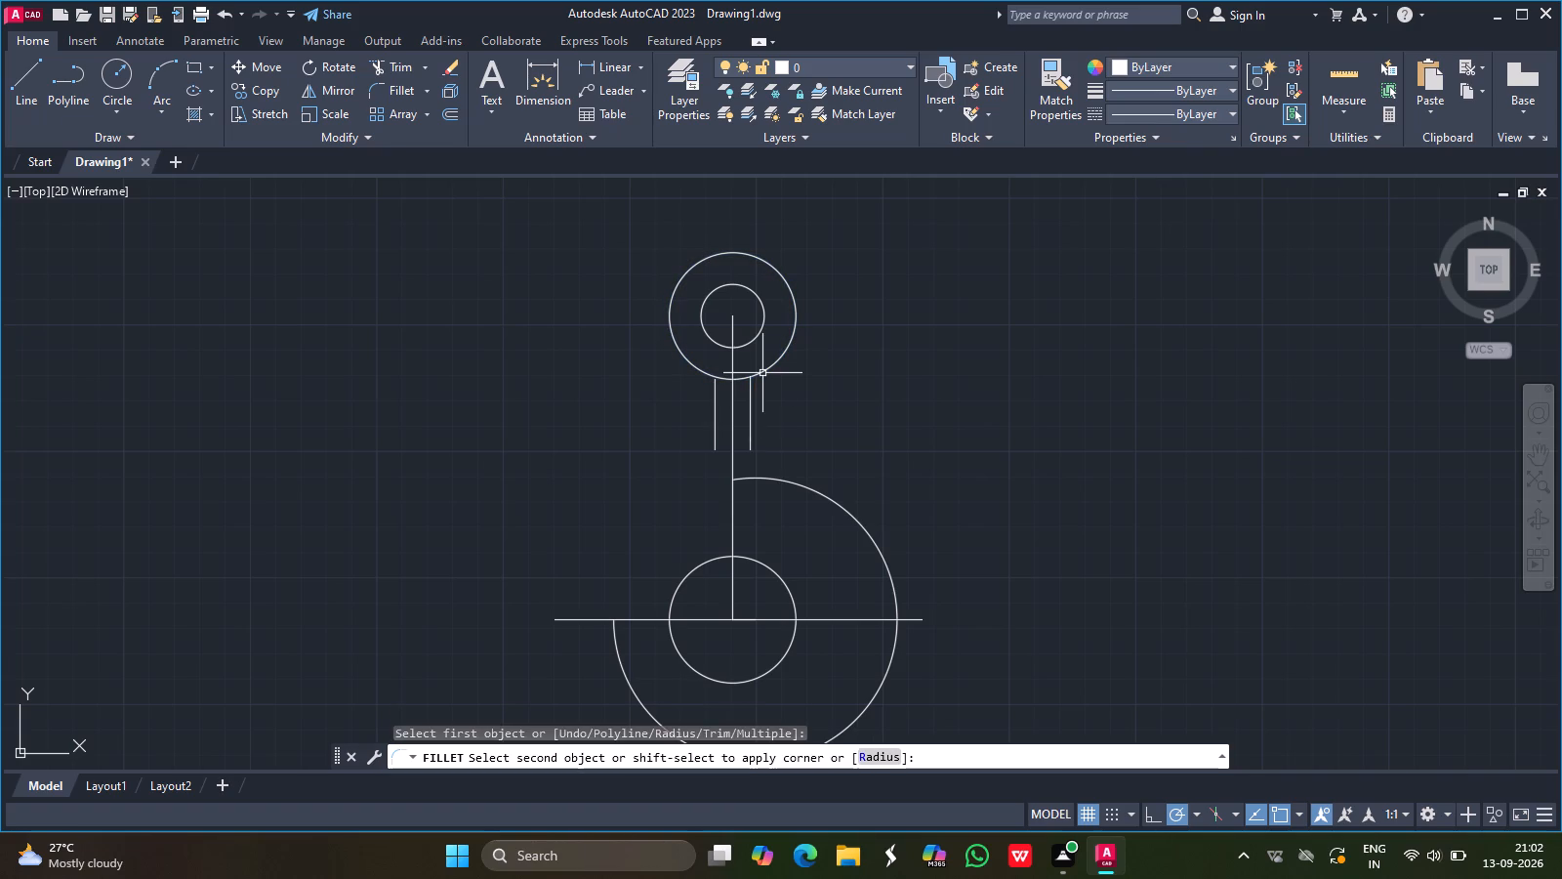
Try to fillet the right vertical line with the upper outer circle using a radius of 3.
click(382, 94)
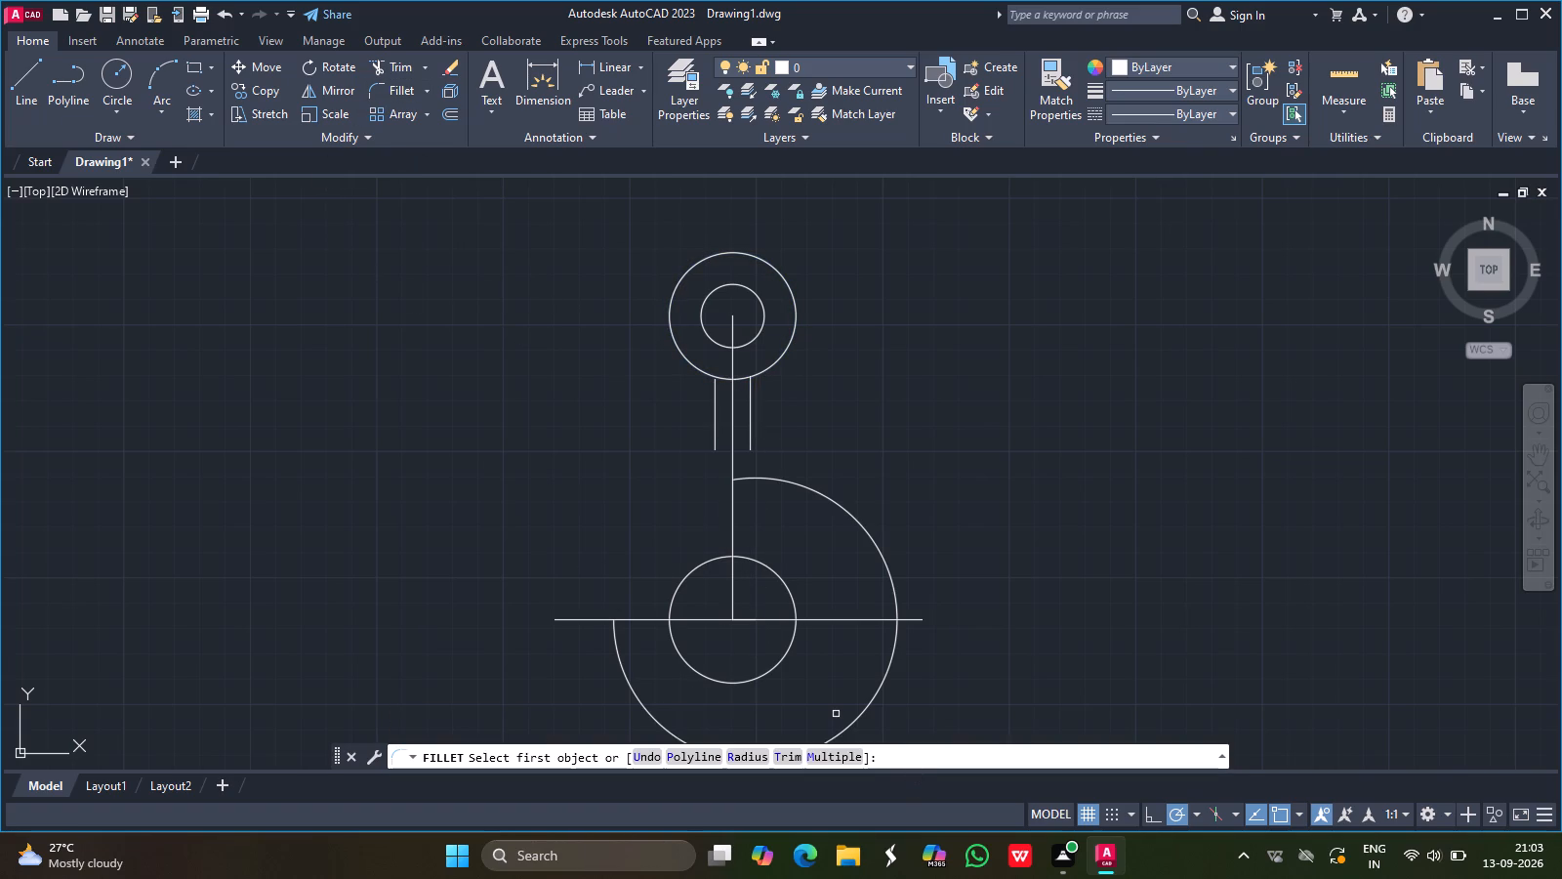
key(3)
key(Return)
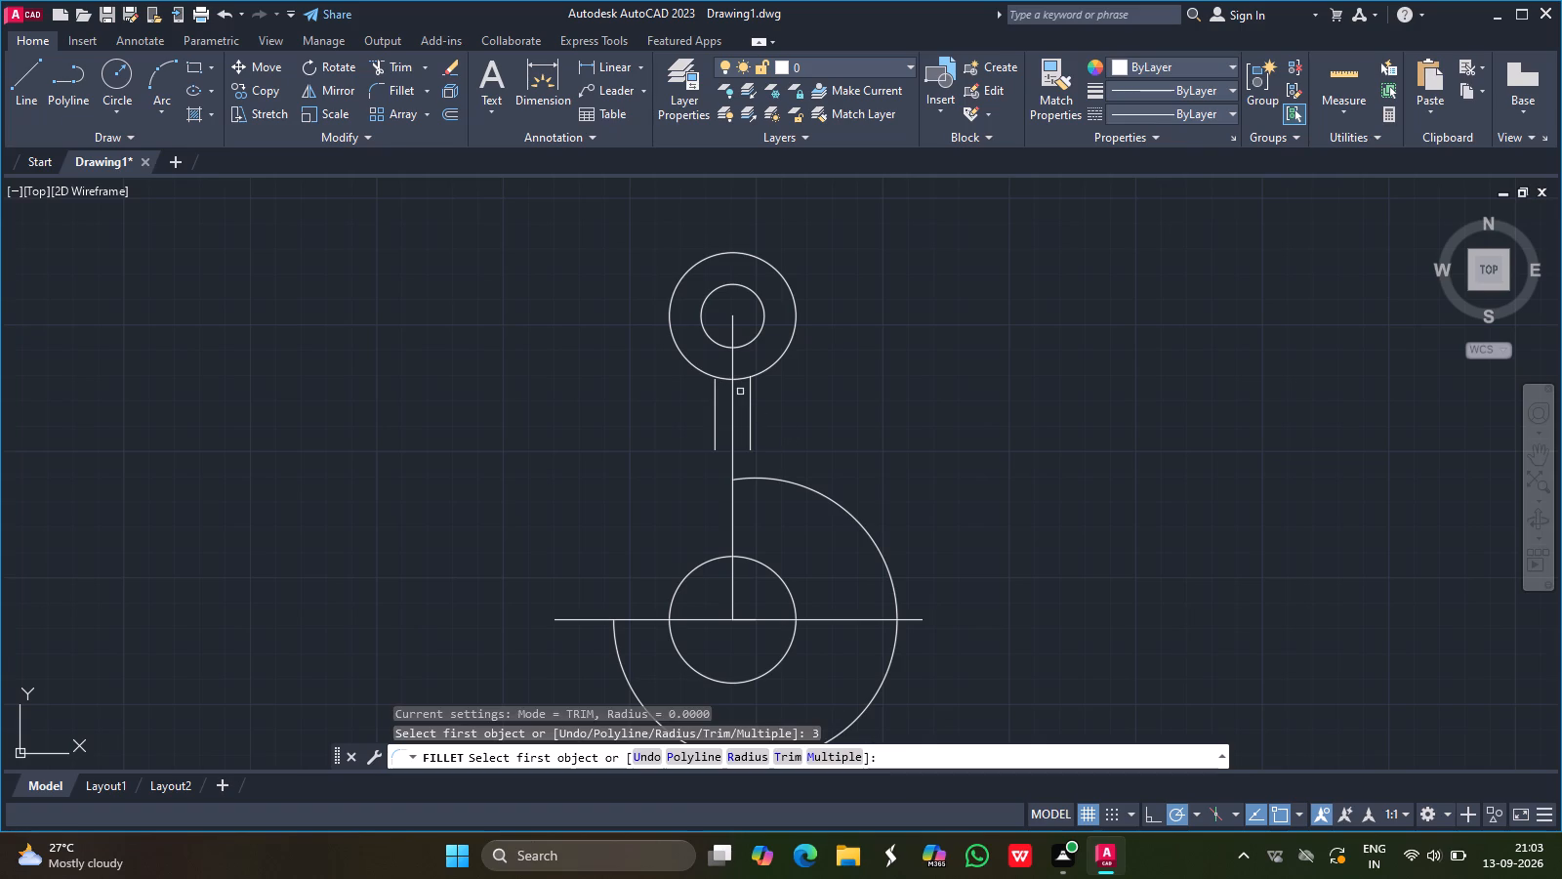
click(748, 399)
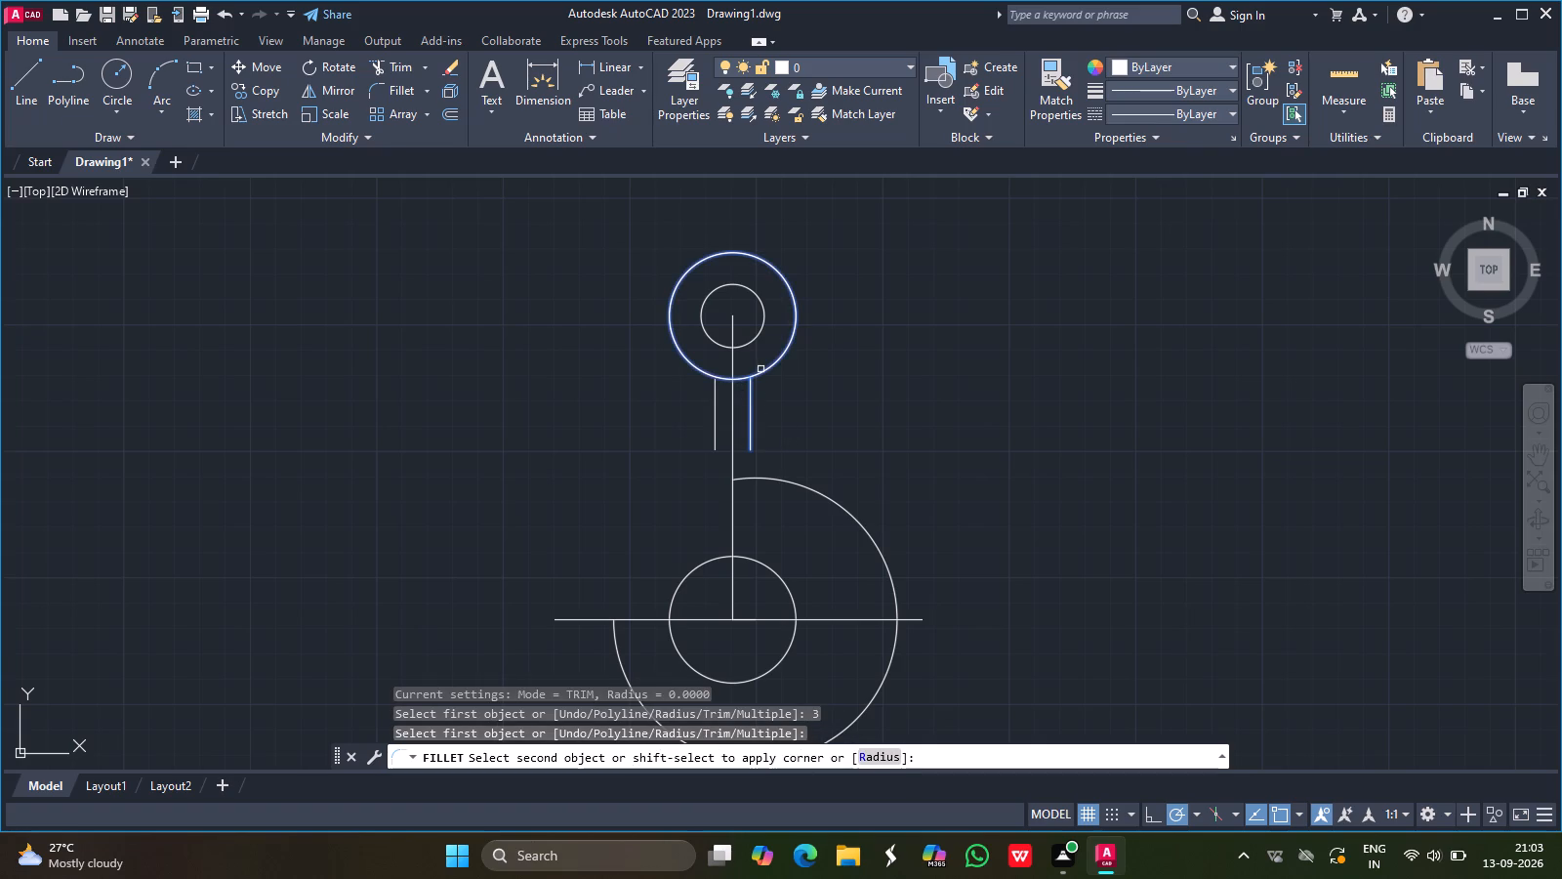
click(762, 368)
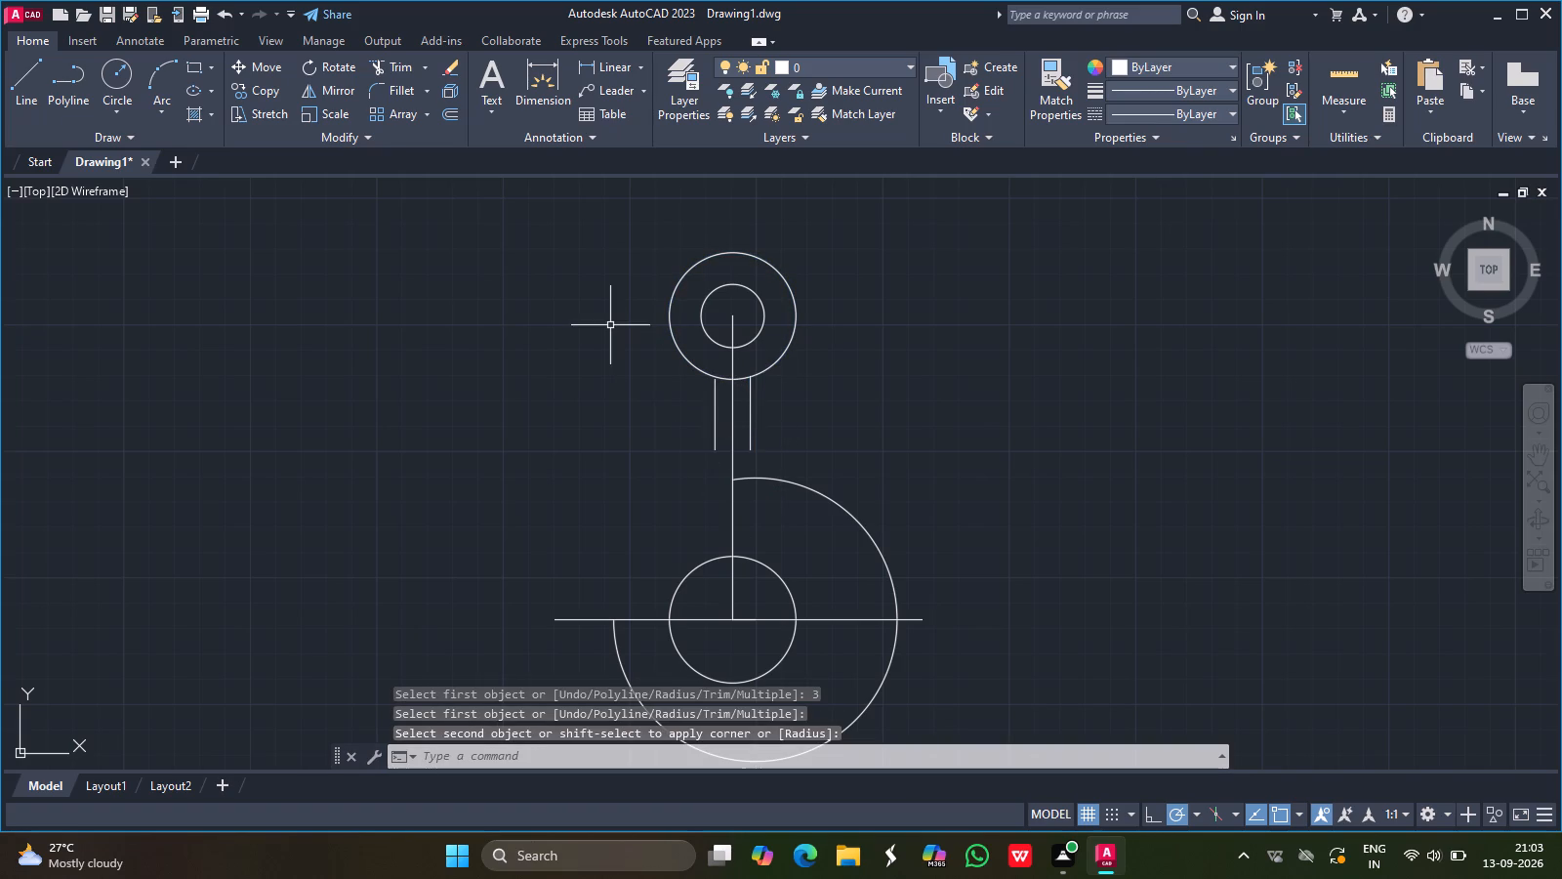
Try to fillet the left vertical line with the upper outer circle using a radius of 3.
click(395, 84)
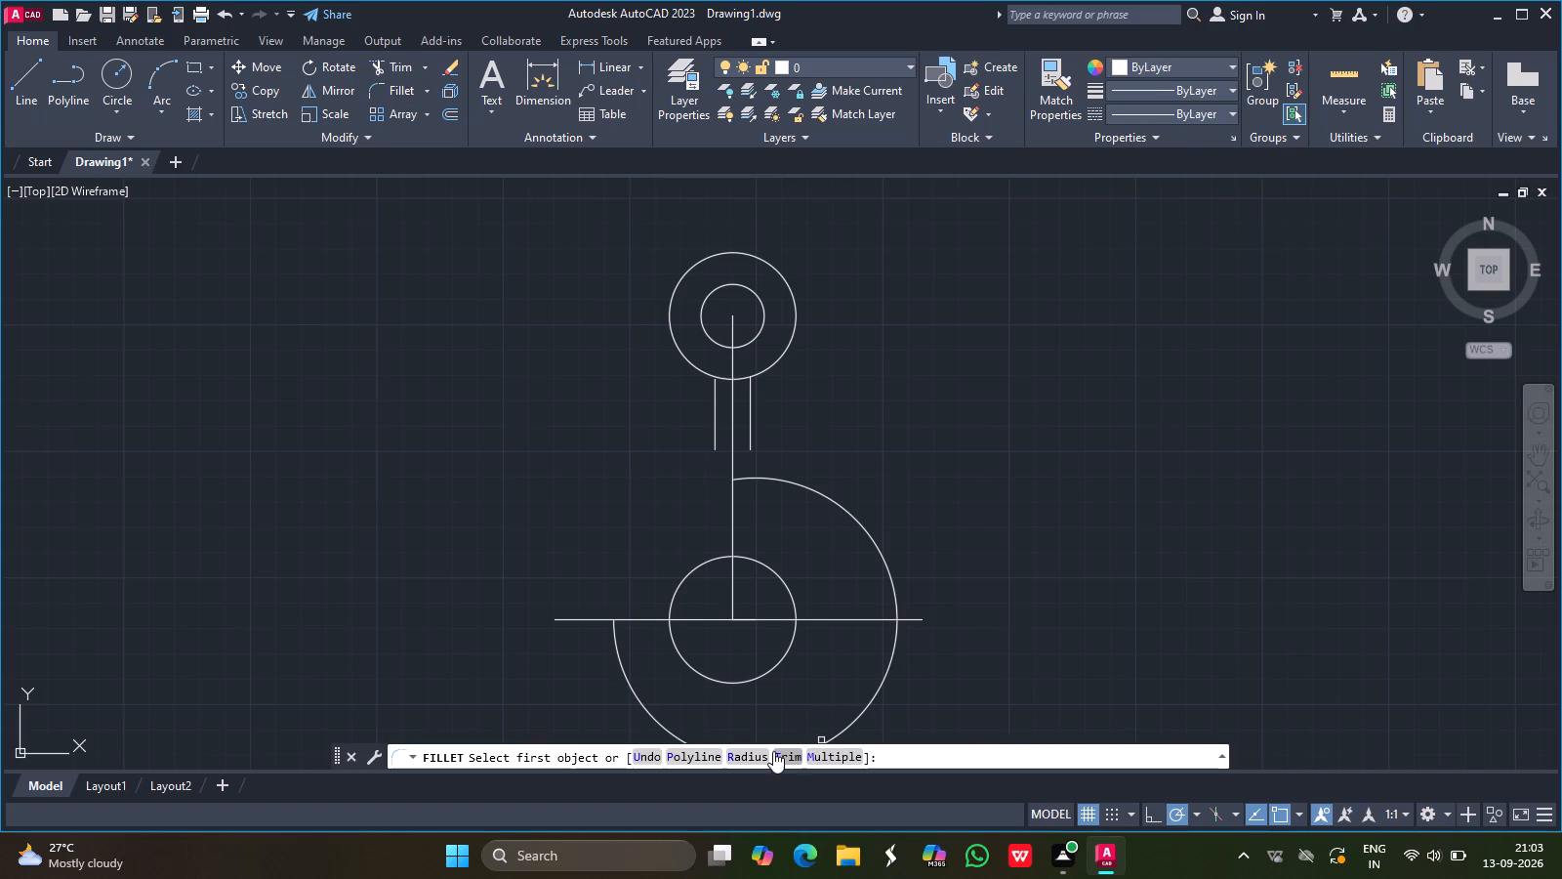
key(3)
key(Return)
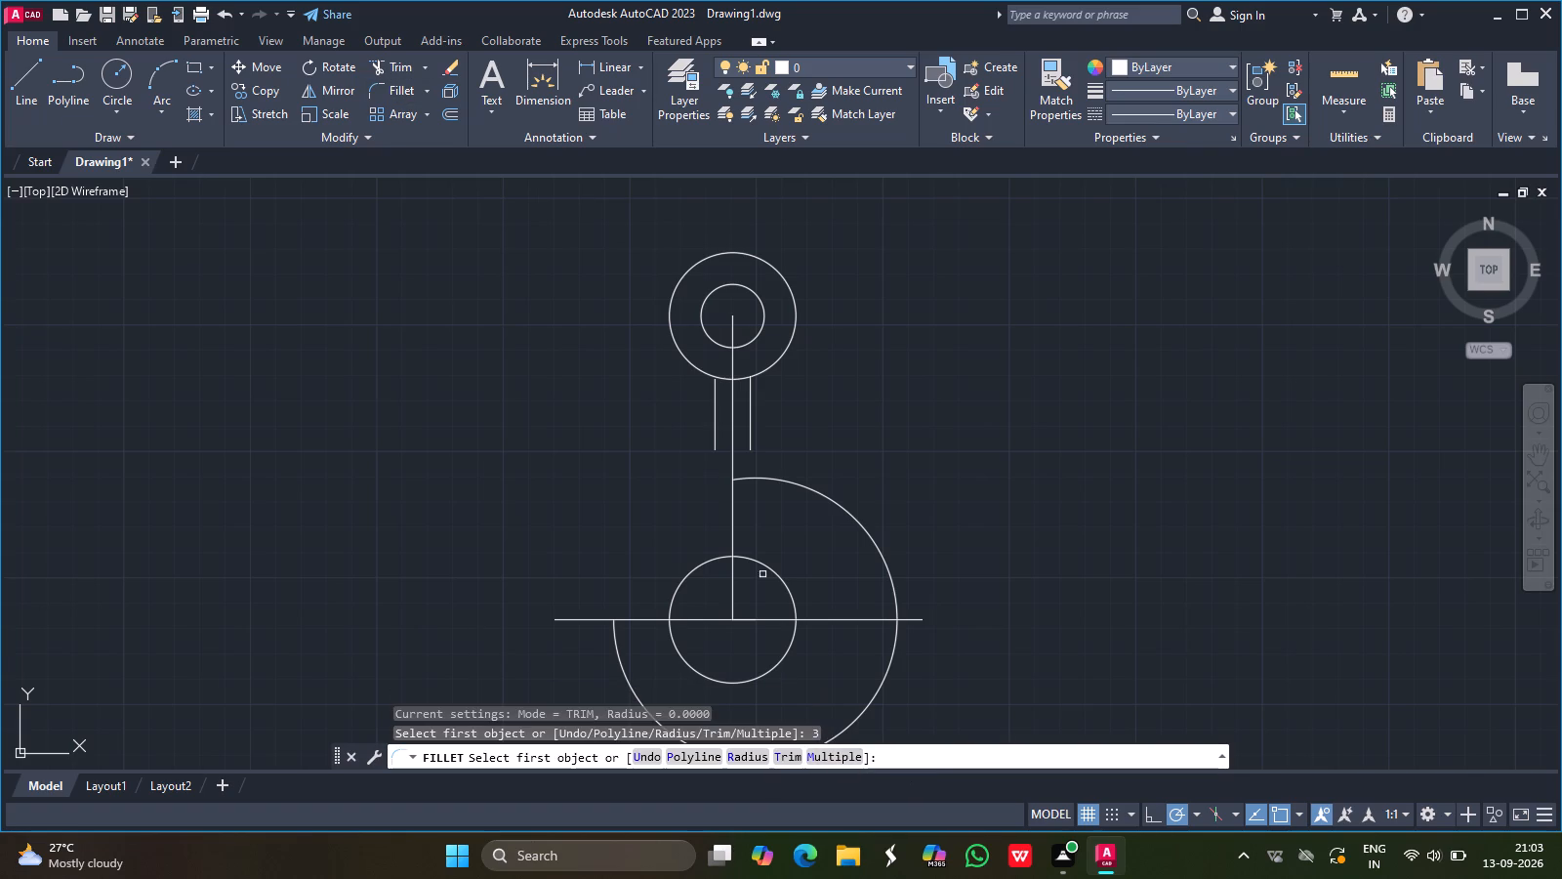
click(714, 396)
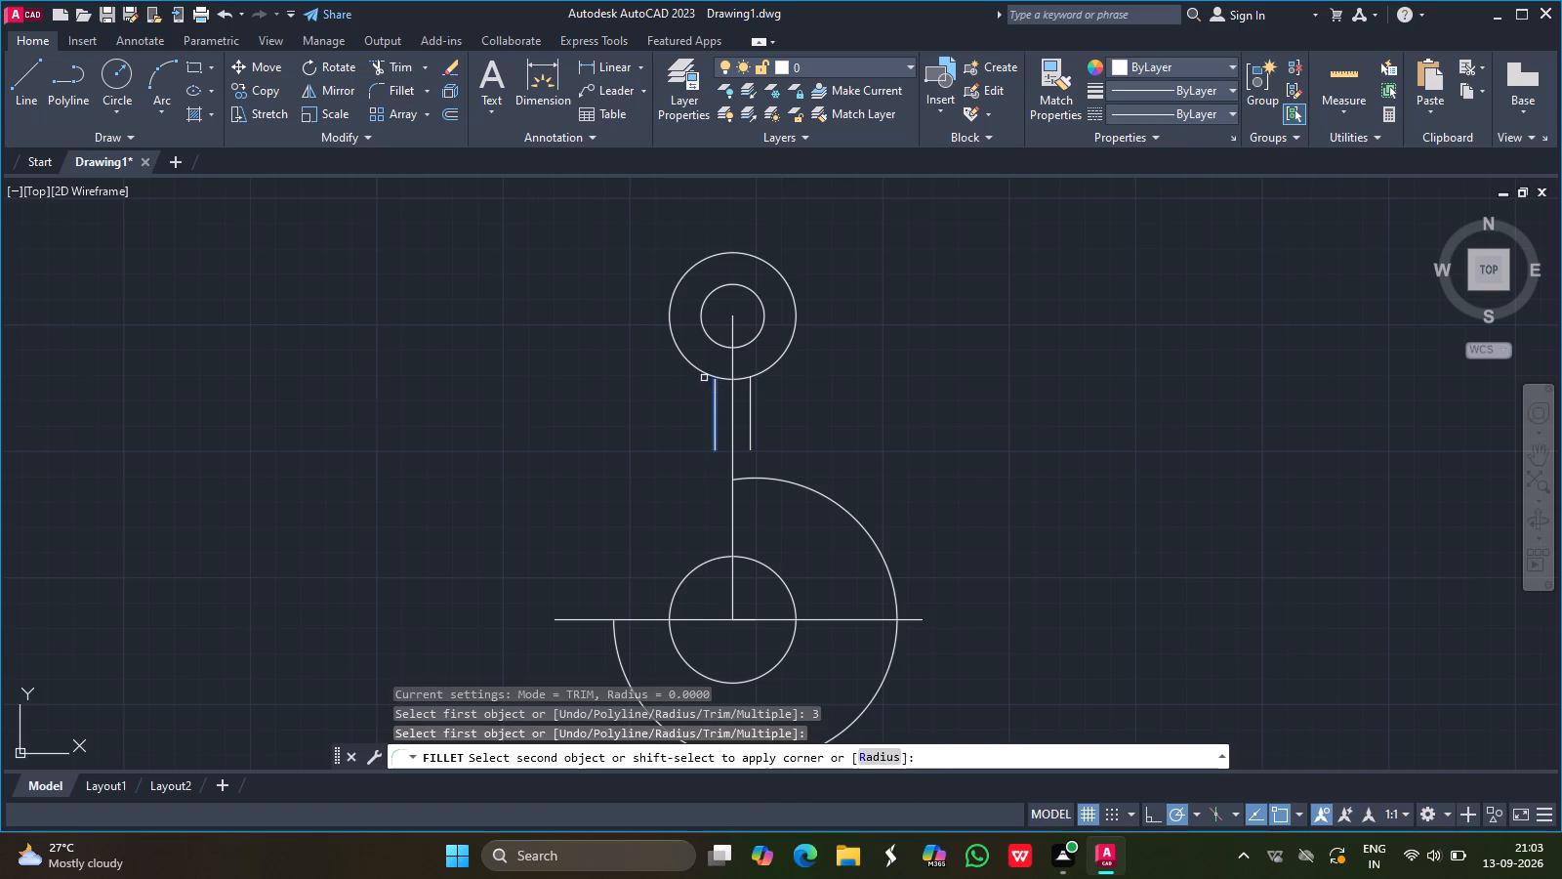
click(702, 369)
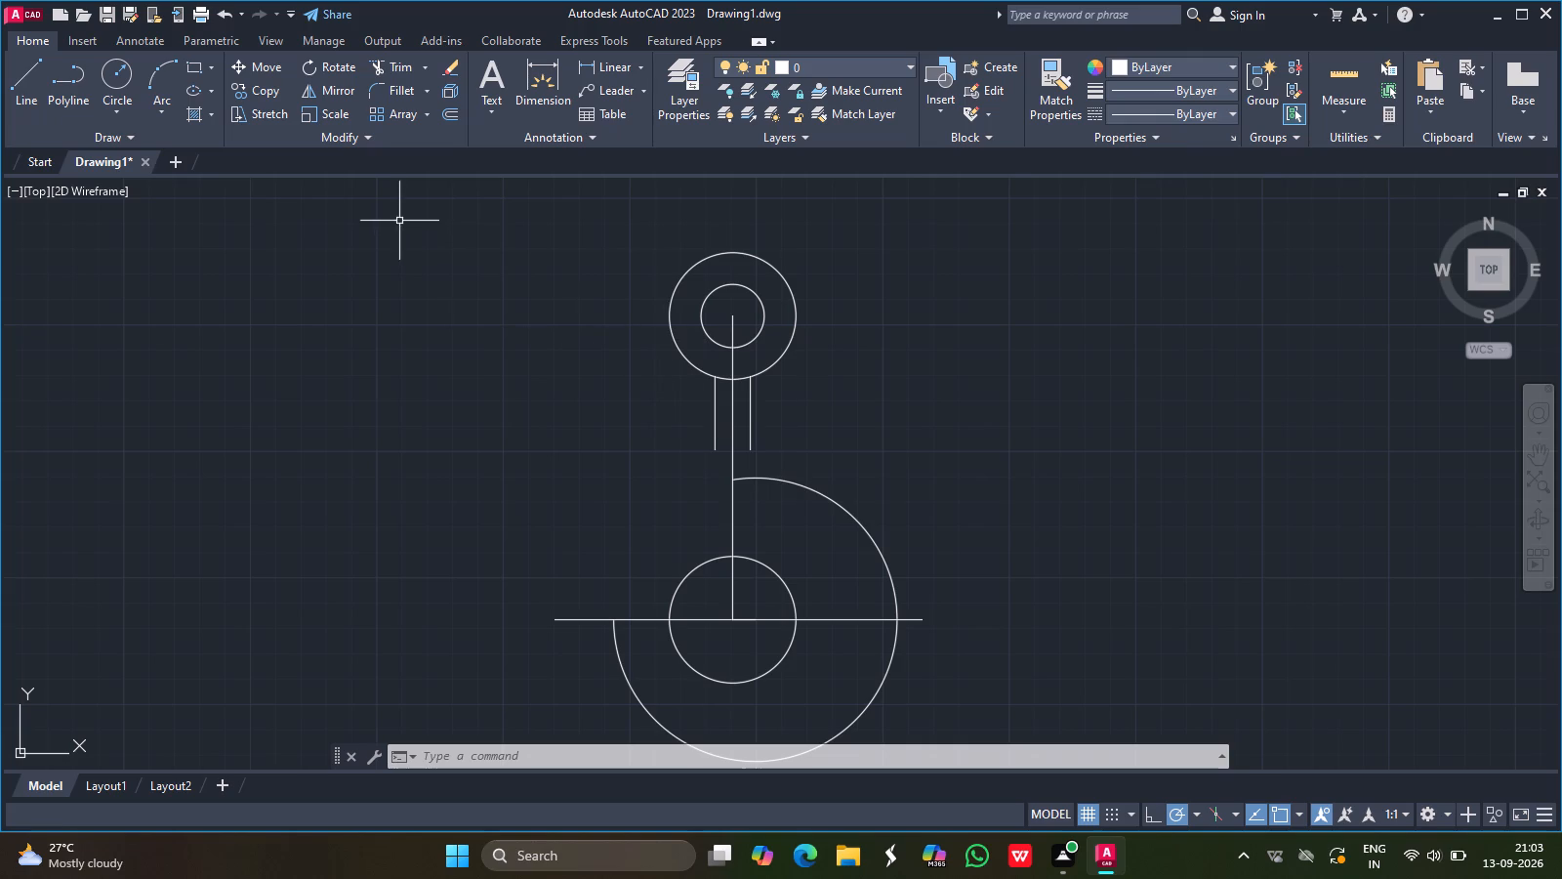
Fillet the large lower outer arc with the right vertical line, using No trim mode and a radius of 50.
click(395, 92)
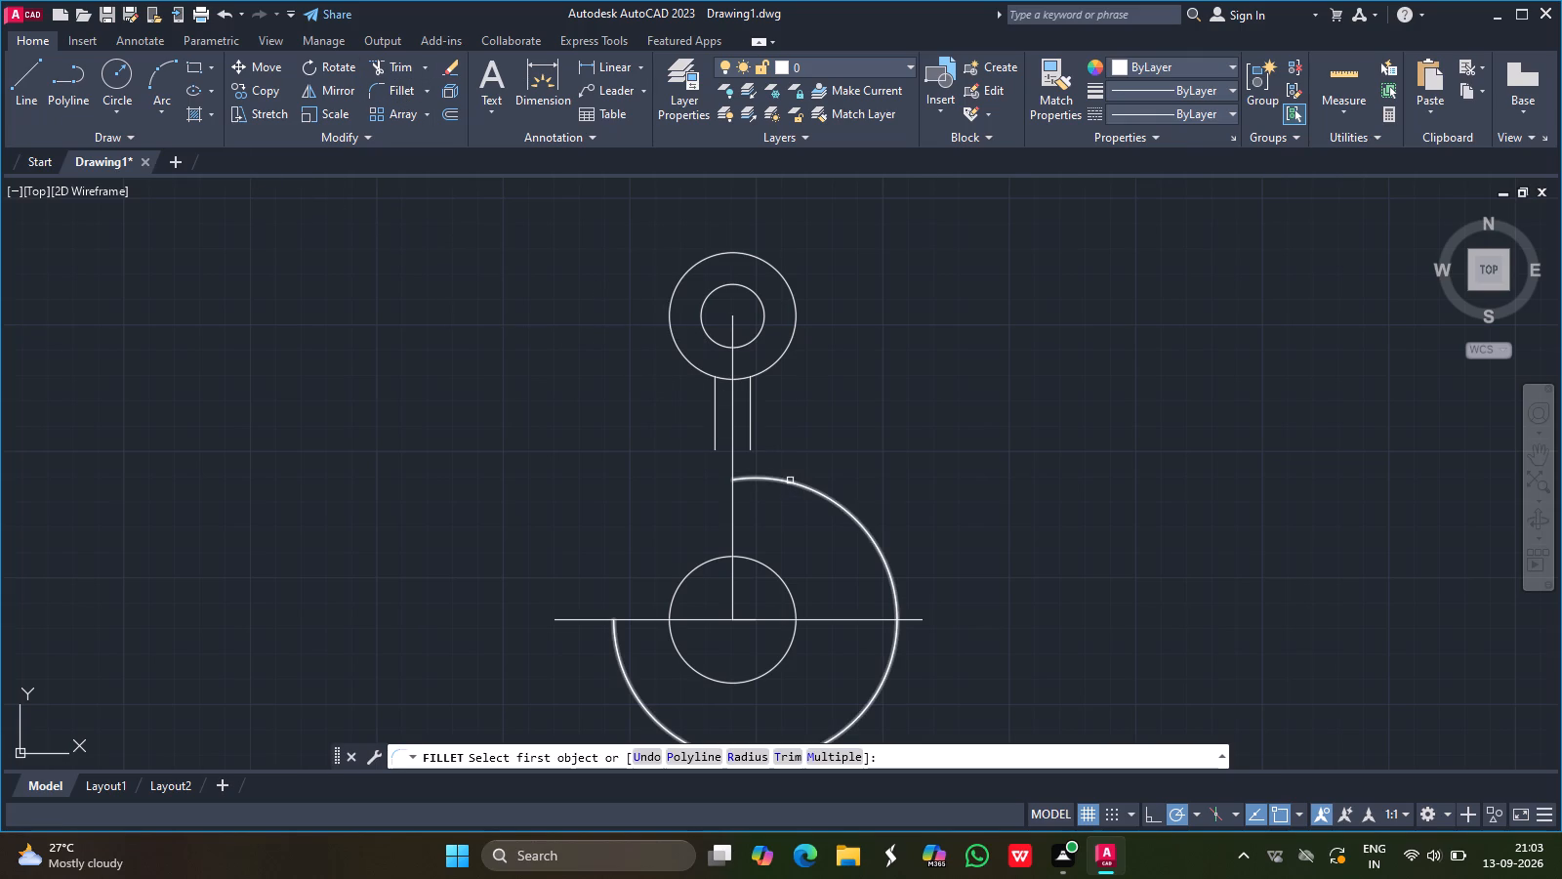
click(786, 756)
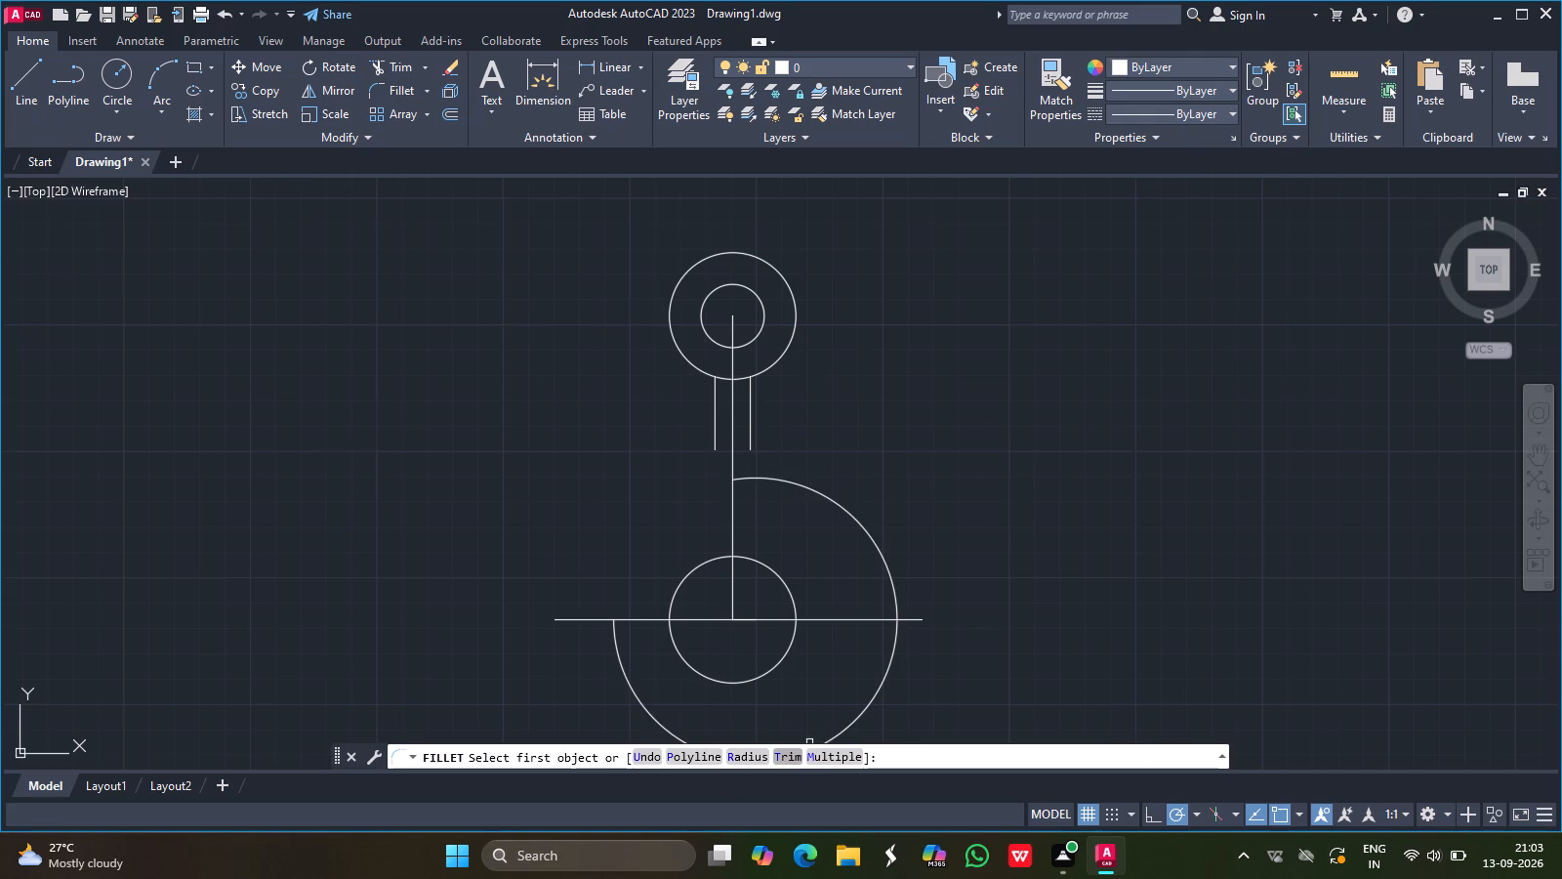
click(688, 759)
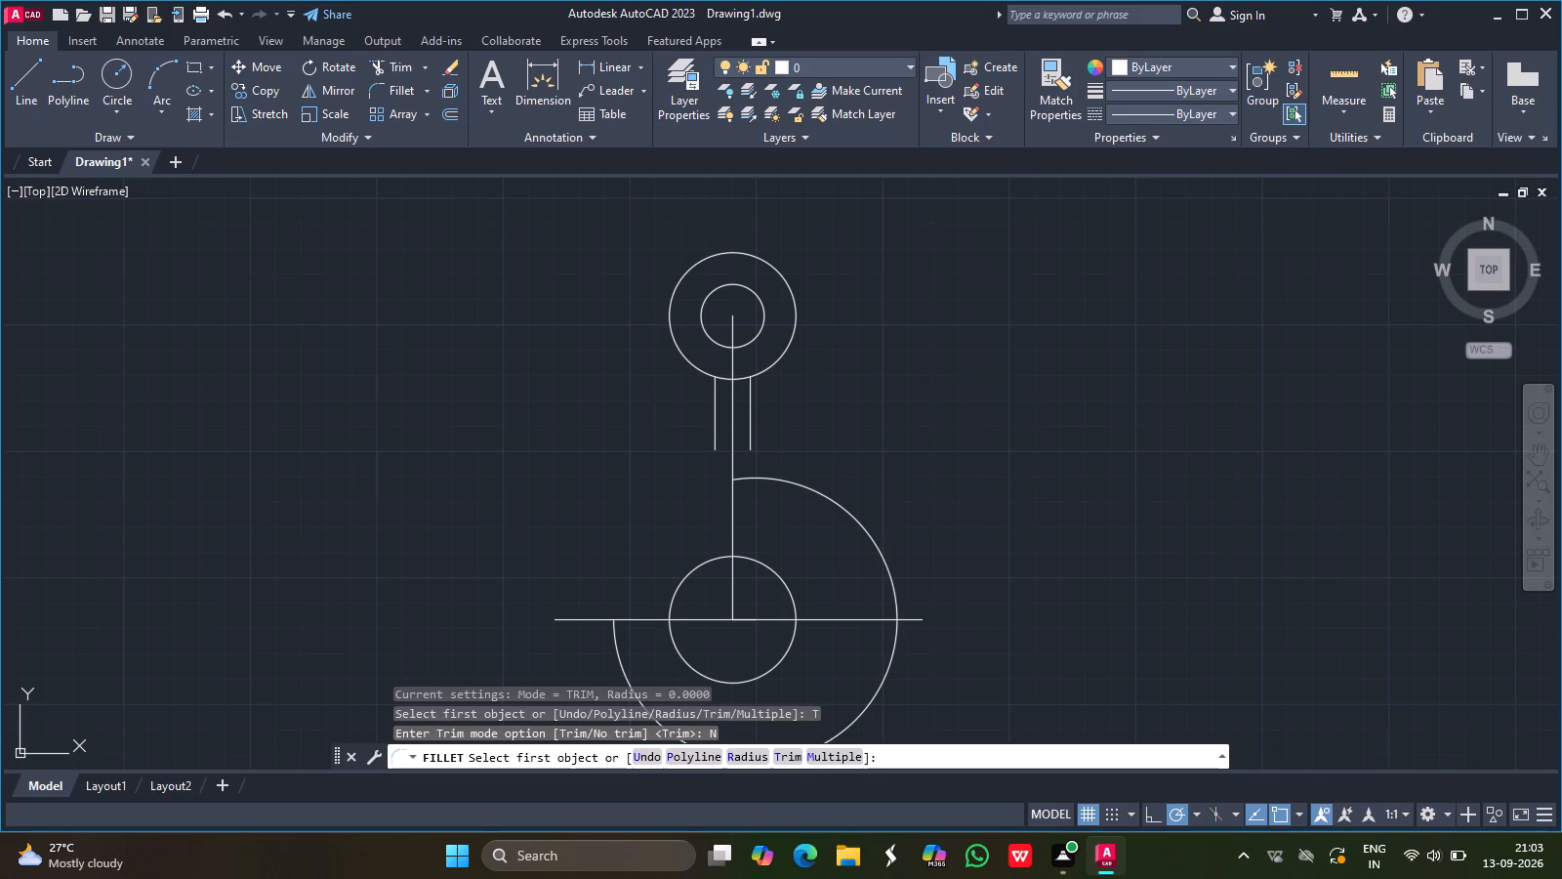
click(747, 755)
text(50)
key(Return)
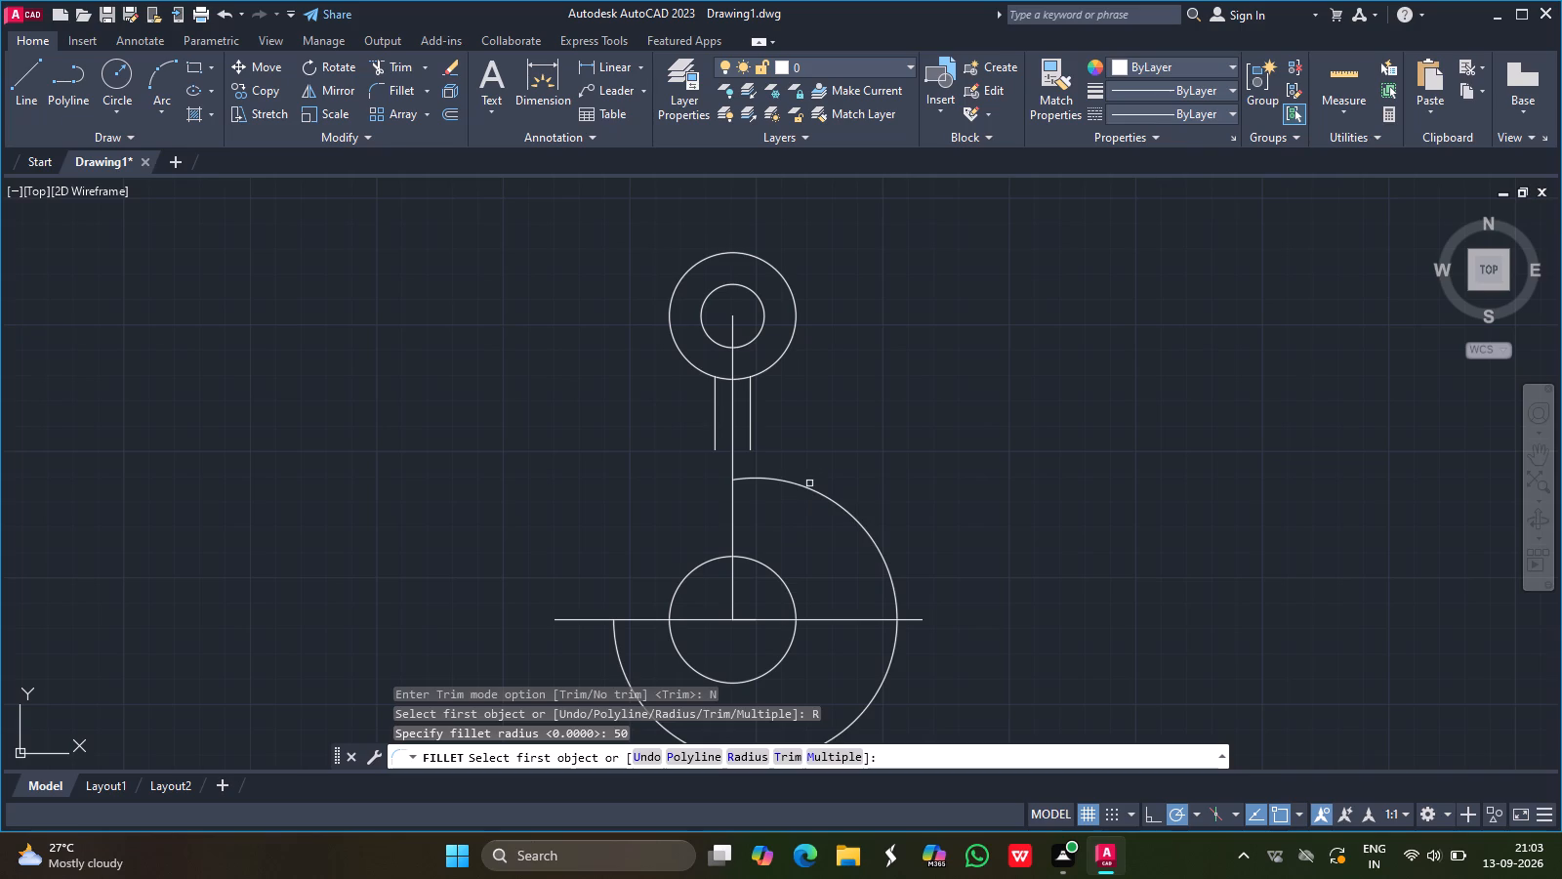
click(804, 488)
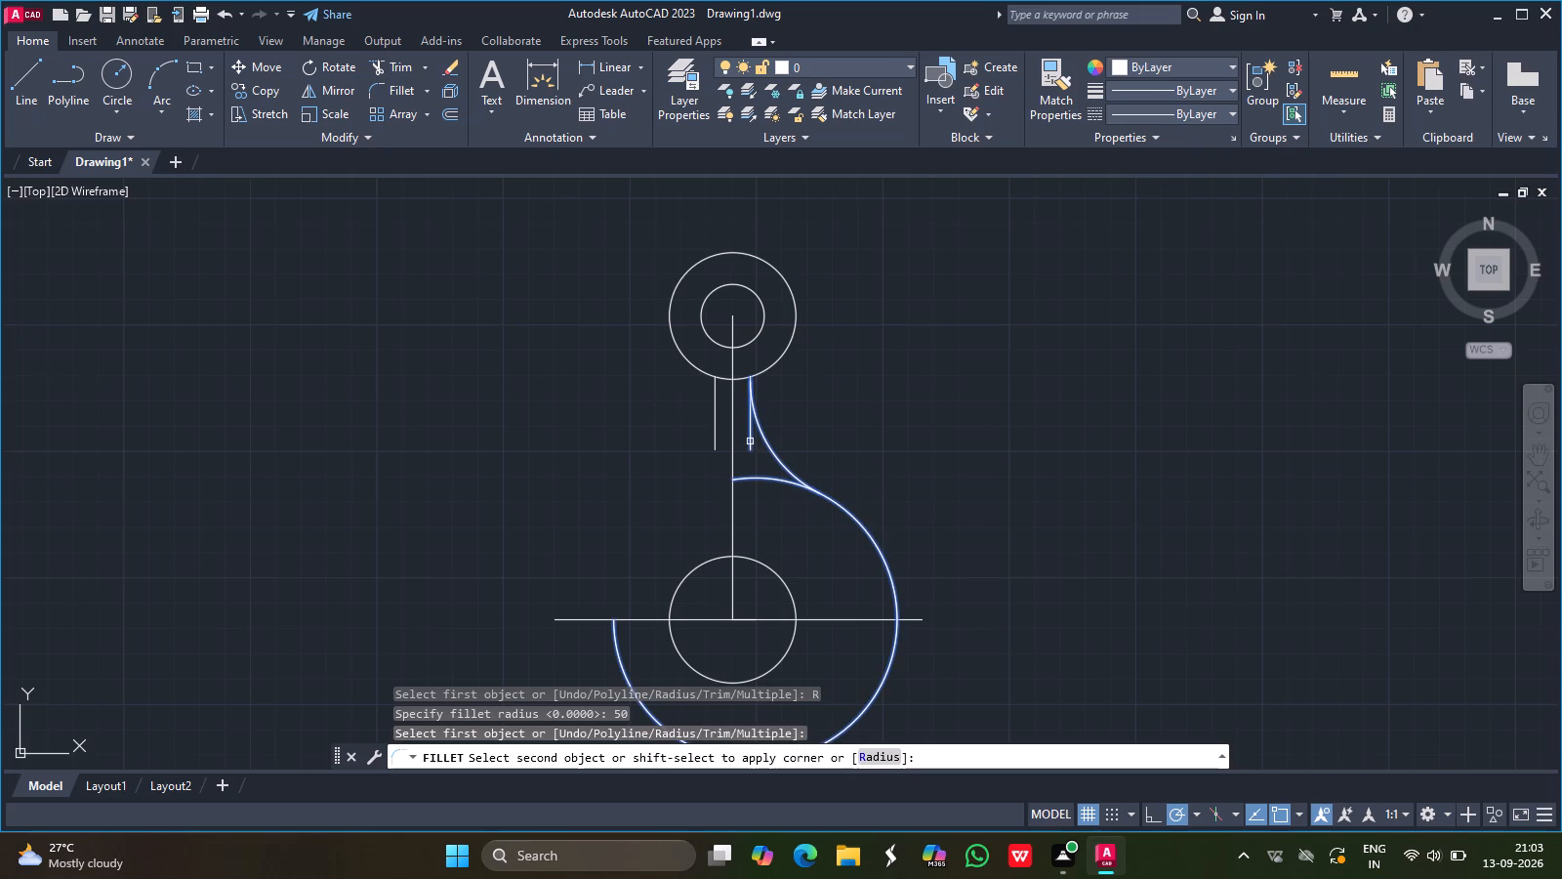
click(750, 441)
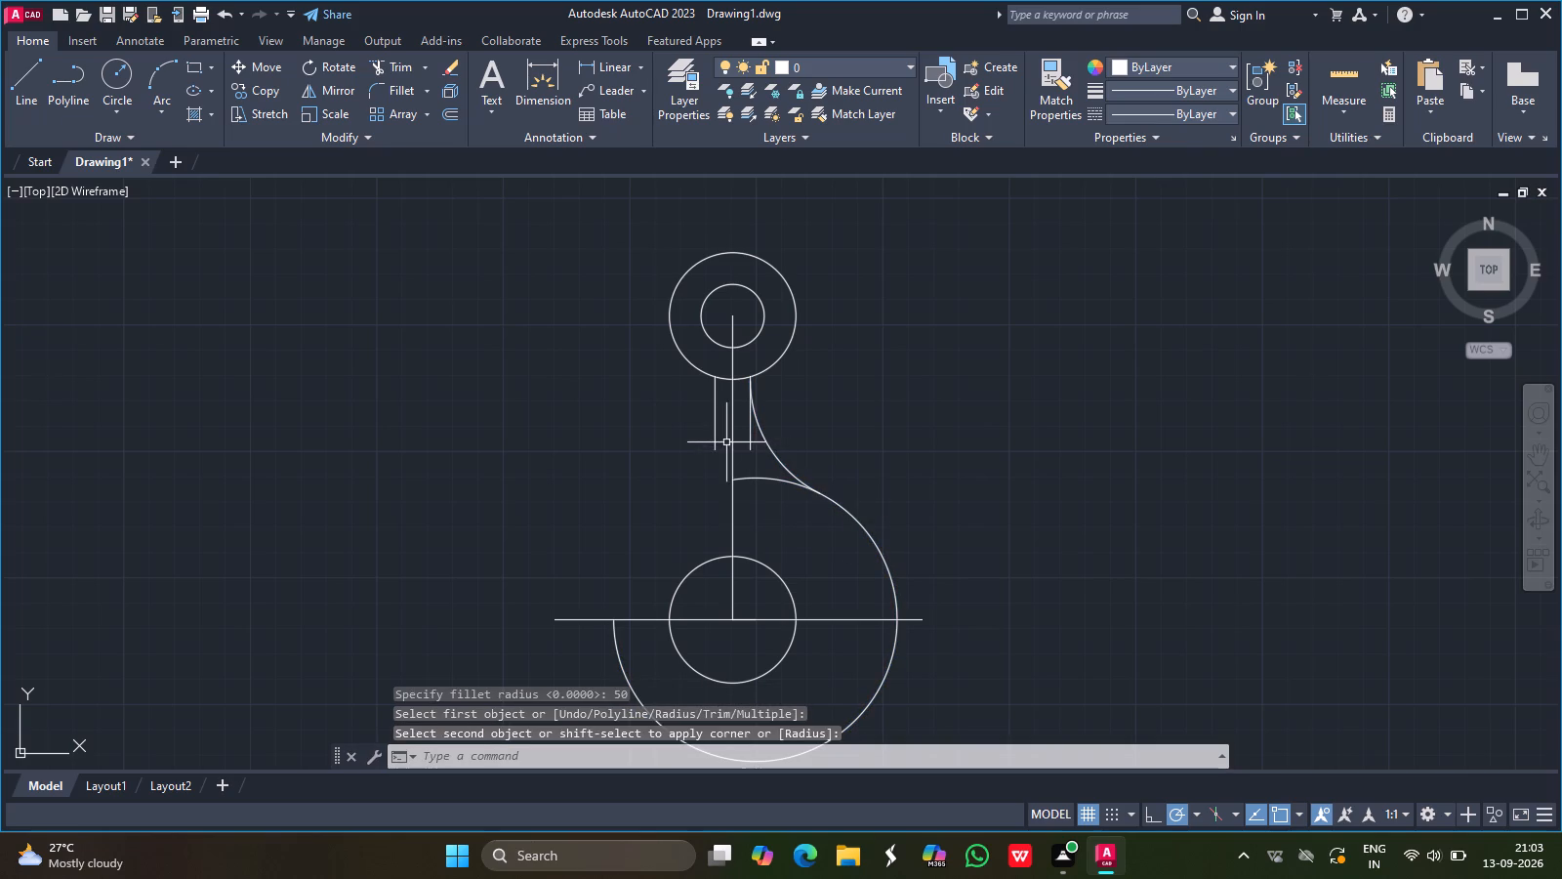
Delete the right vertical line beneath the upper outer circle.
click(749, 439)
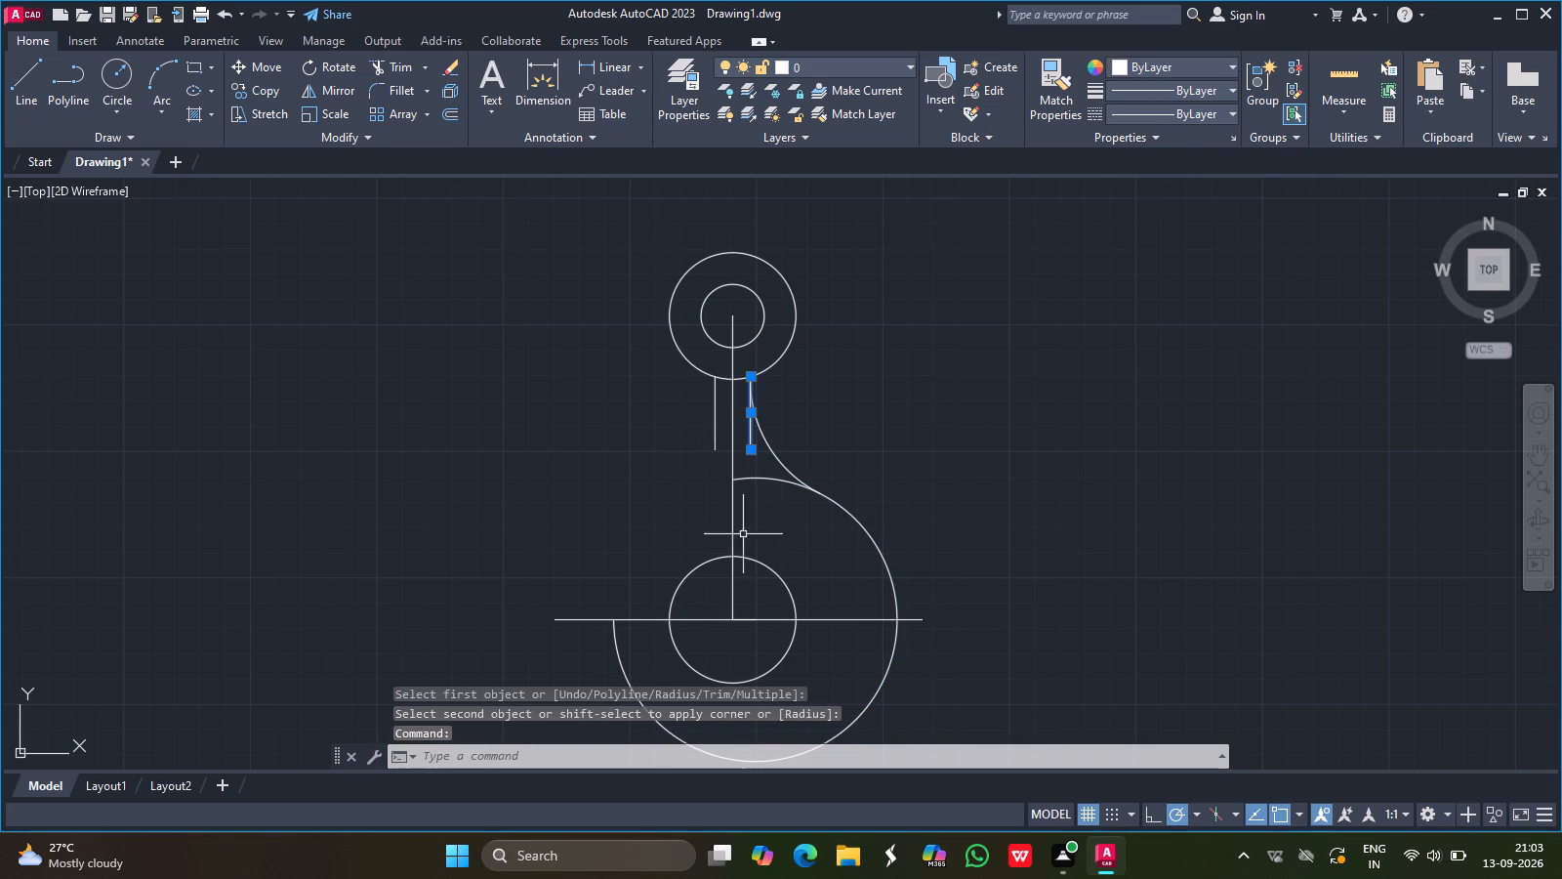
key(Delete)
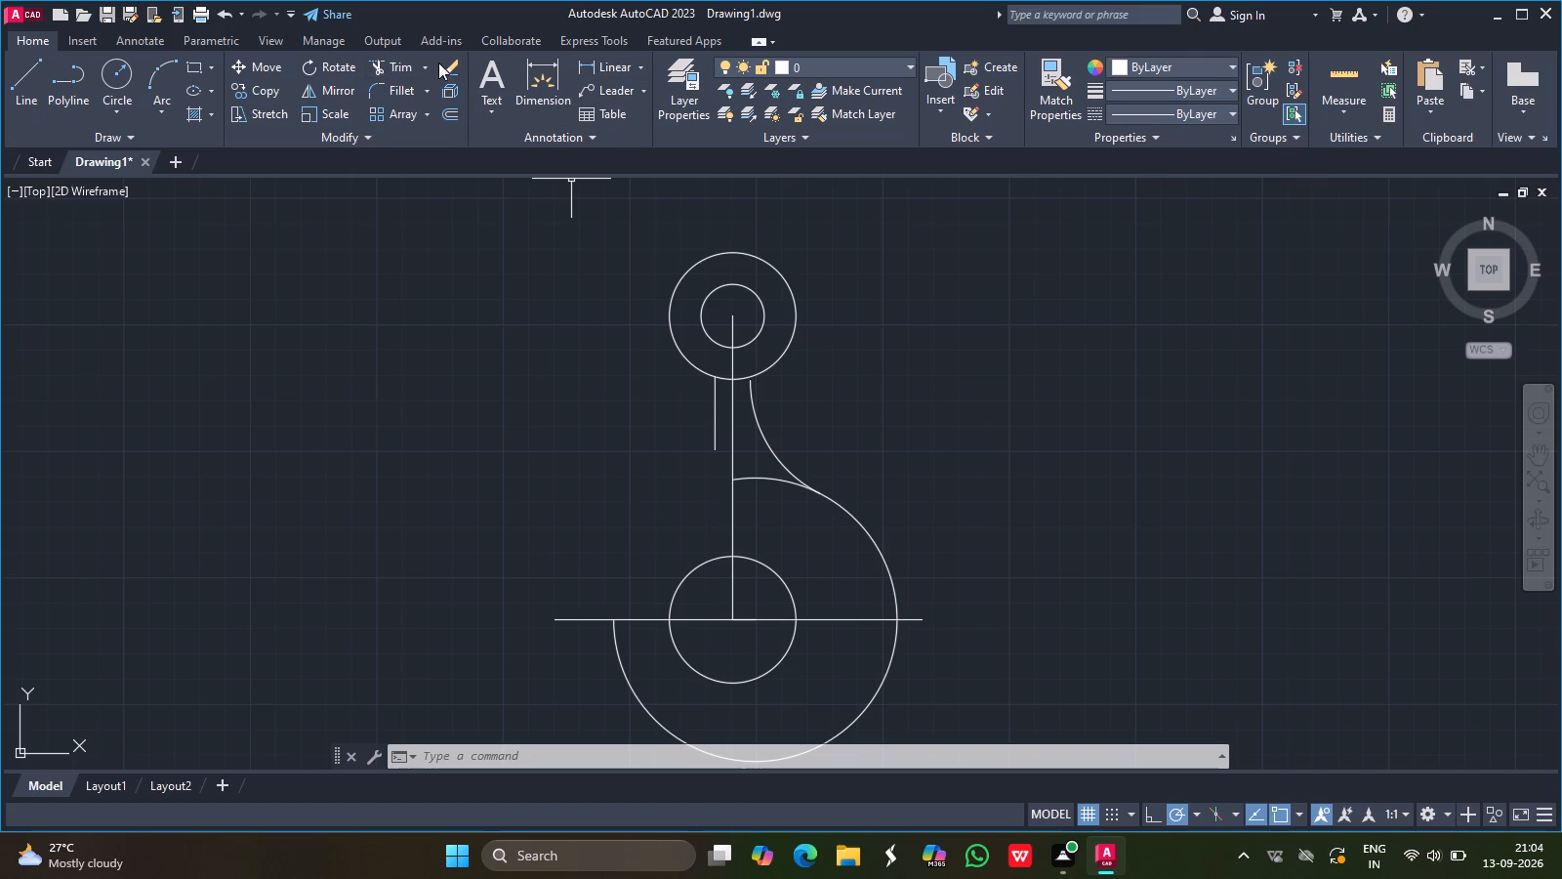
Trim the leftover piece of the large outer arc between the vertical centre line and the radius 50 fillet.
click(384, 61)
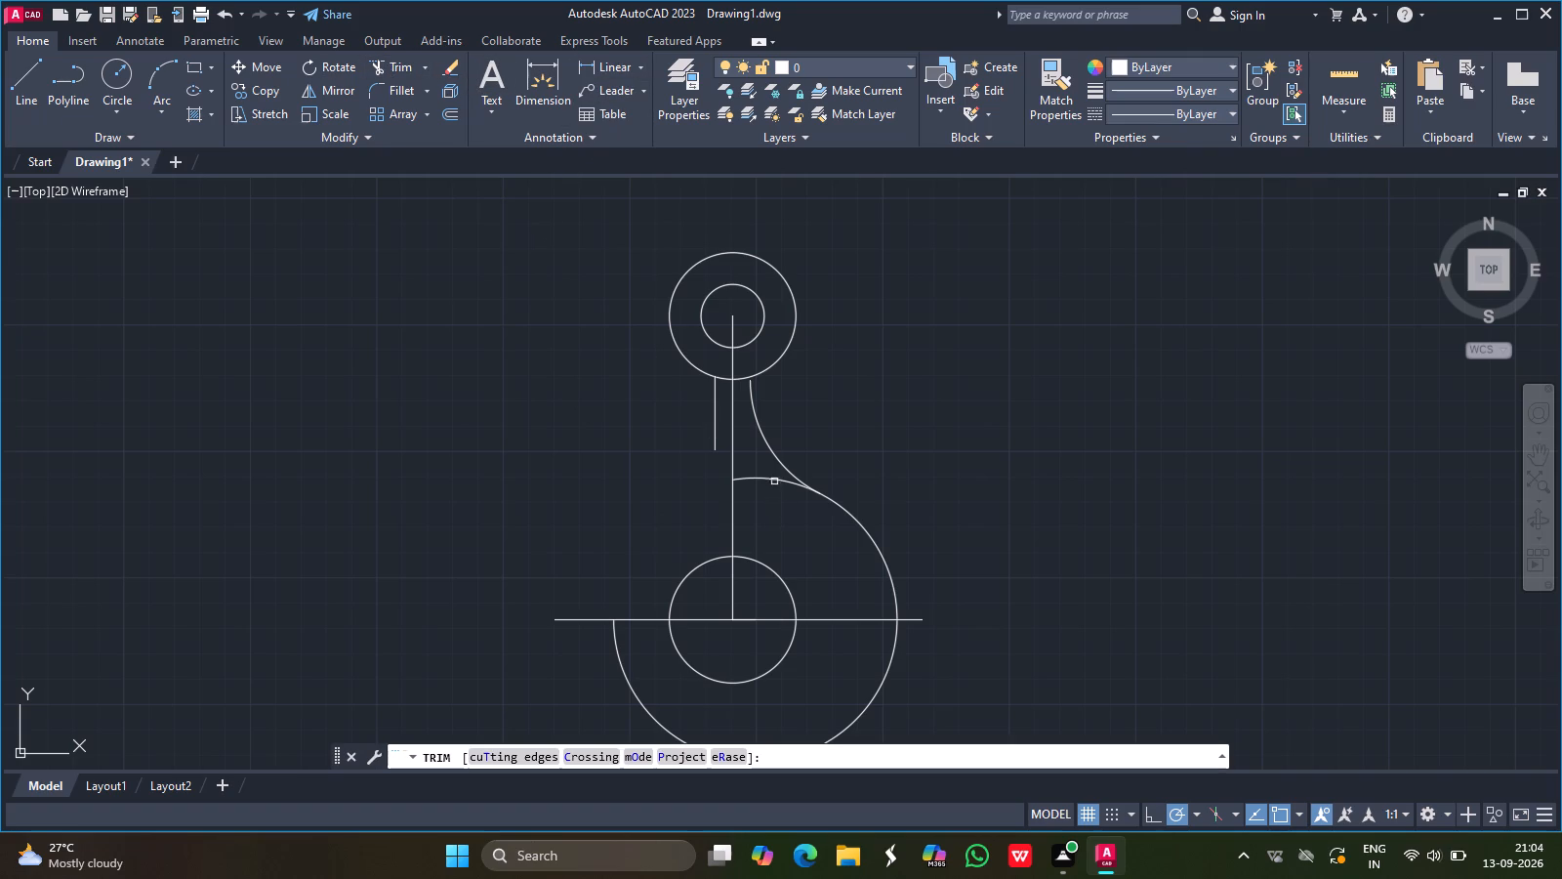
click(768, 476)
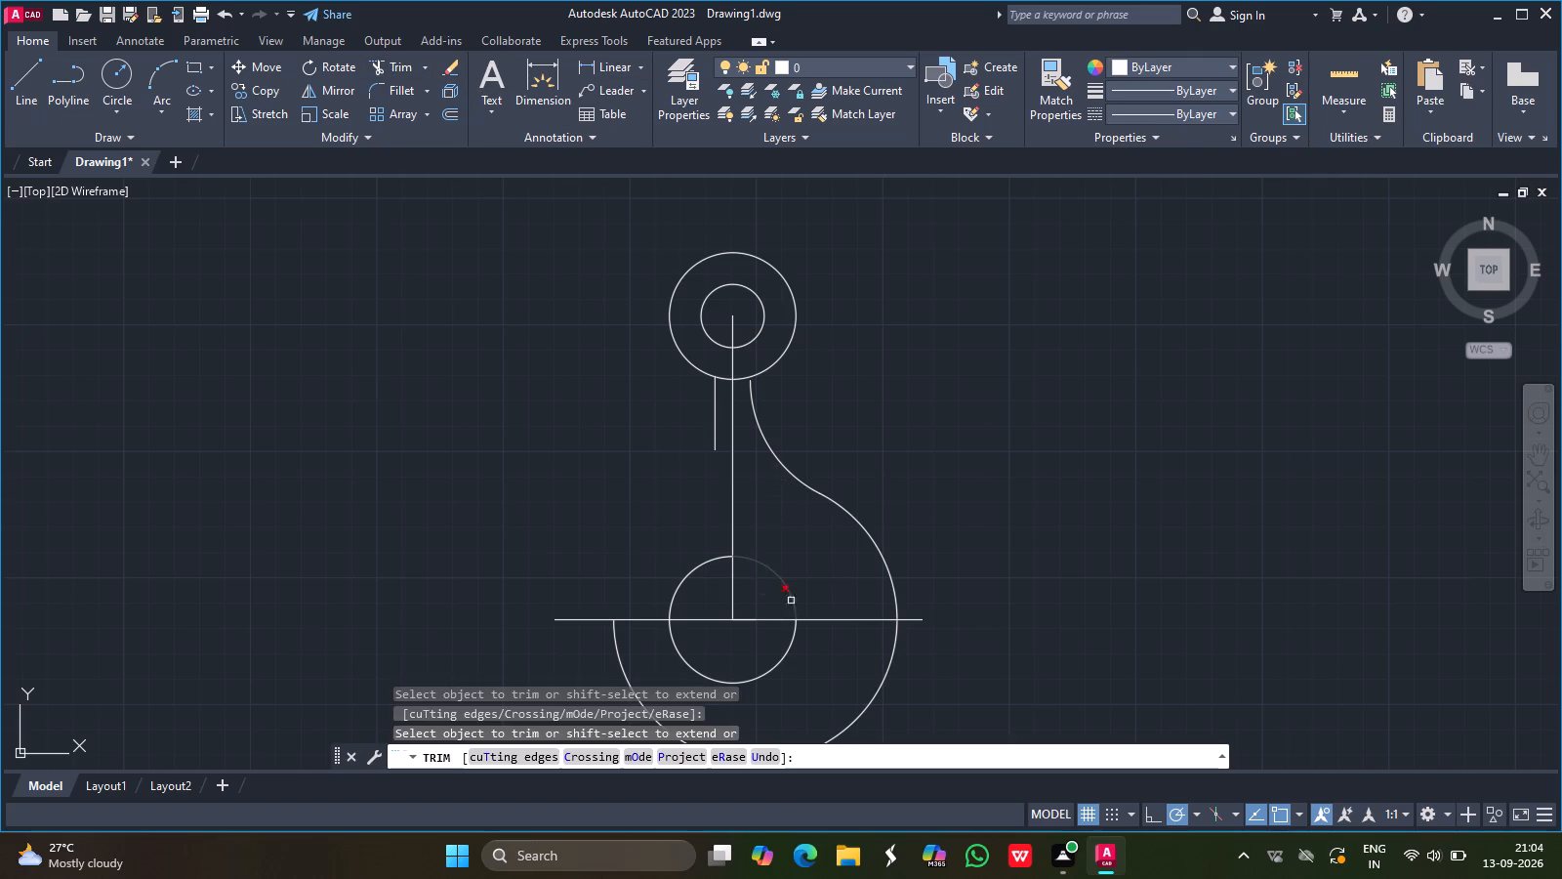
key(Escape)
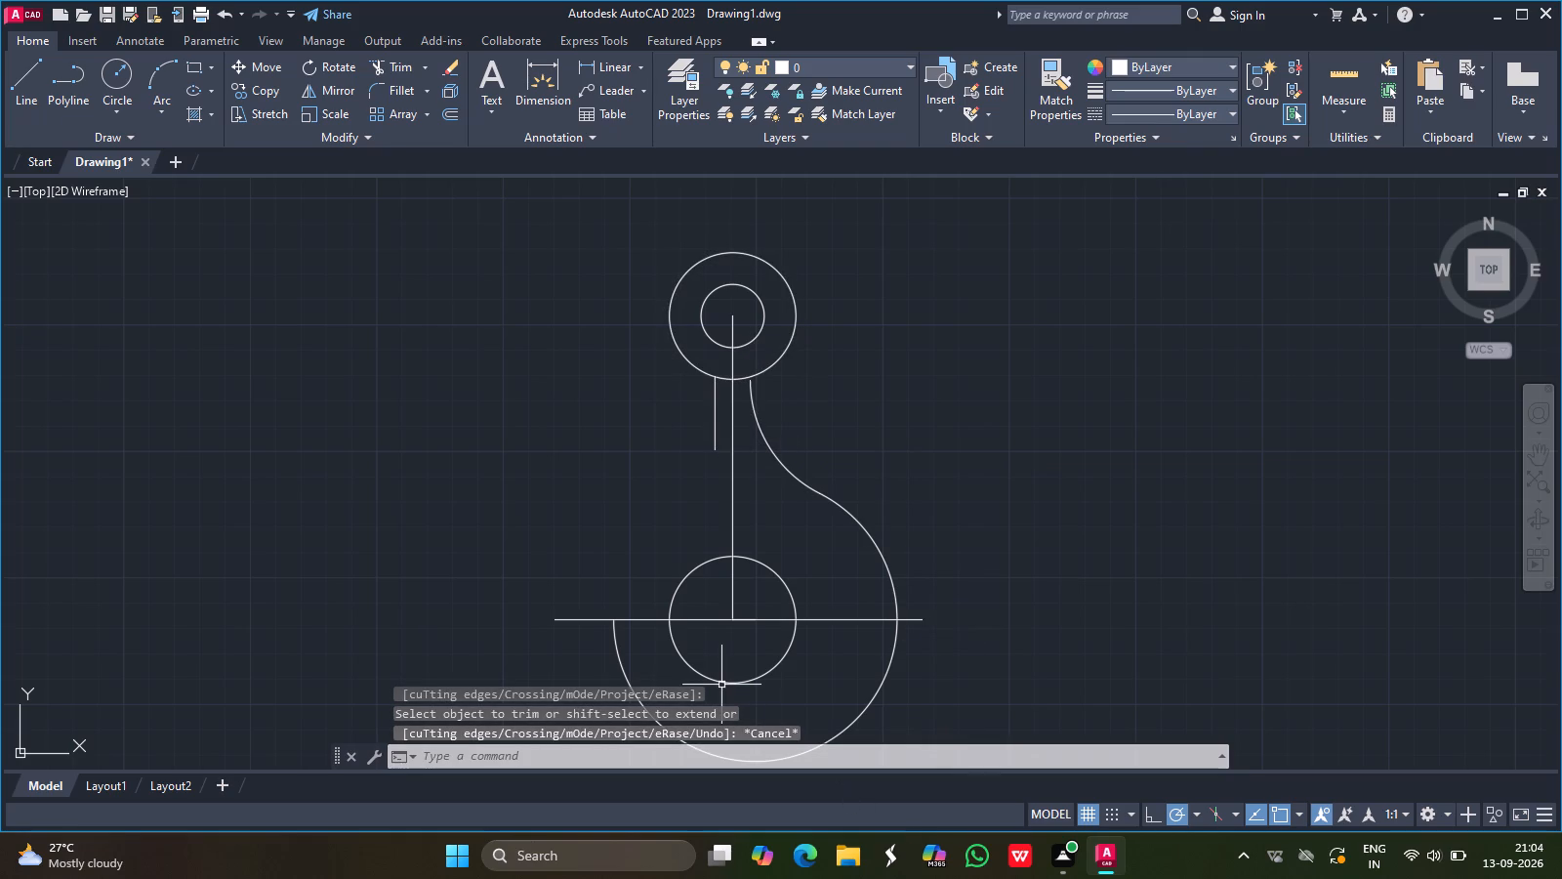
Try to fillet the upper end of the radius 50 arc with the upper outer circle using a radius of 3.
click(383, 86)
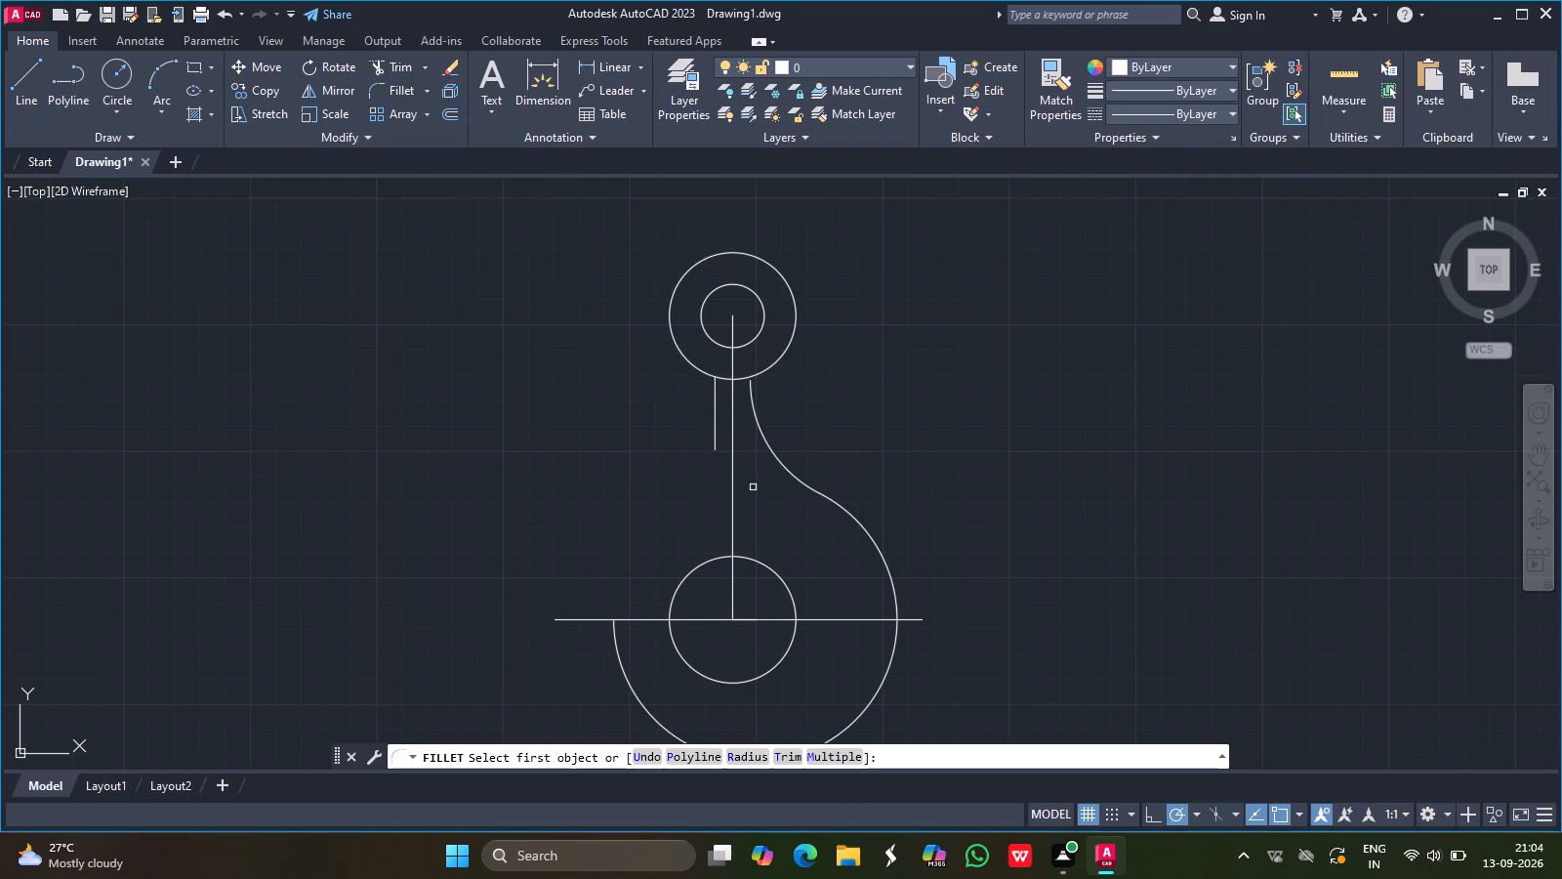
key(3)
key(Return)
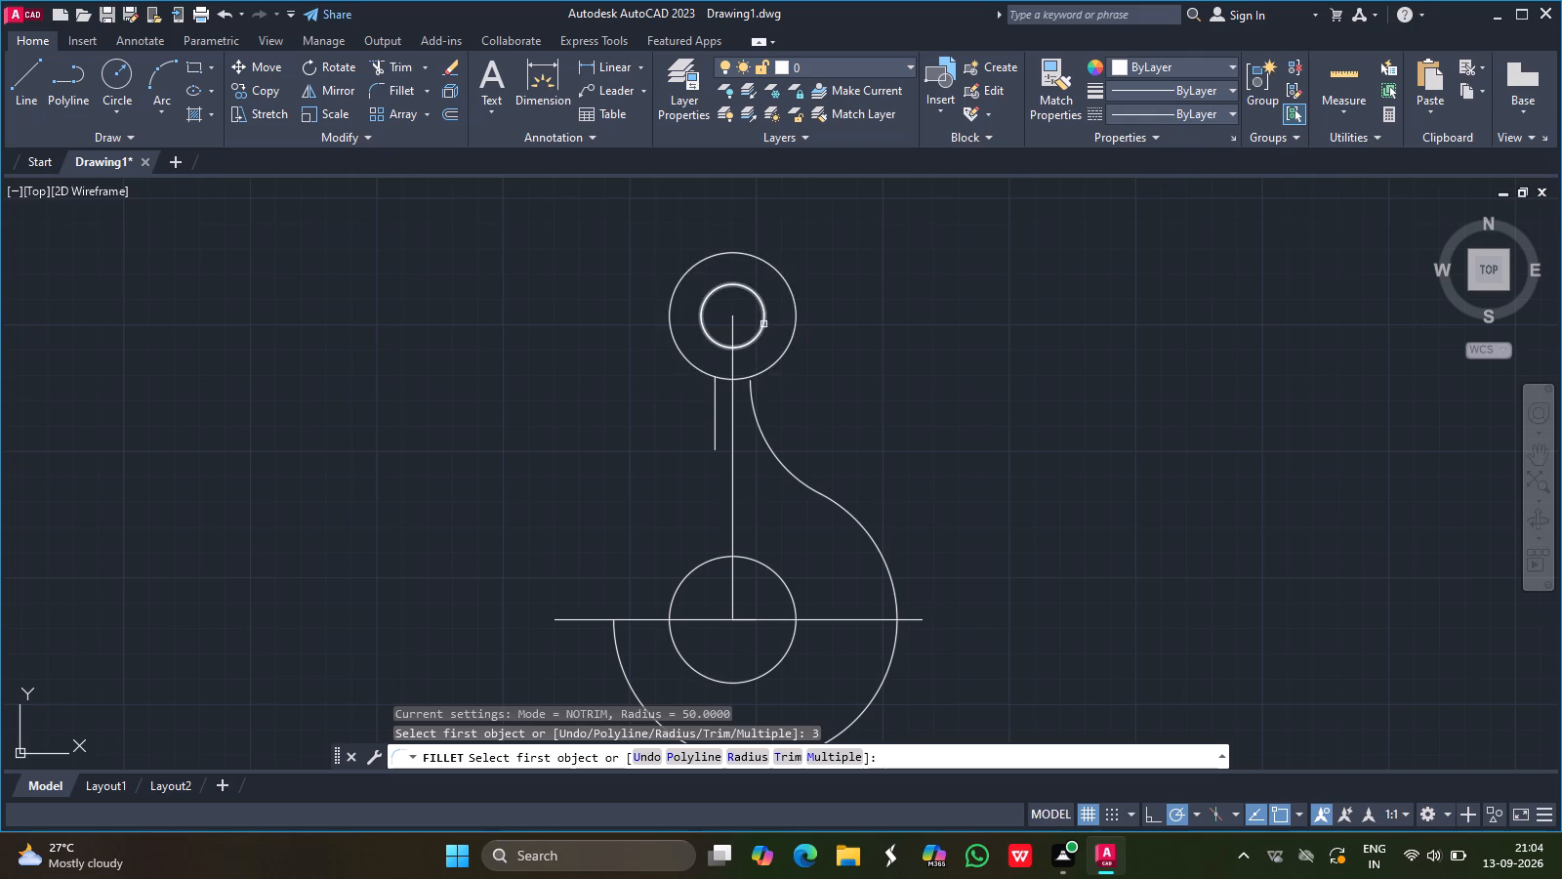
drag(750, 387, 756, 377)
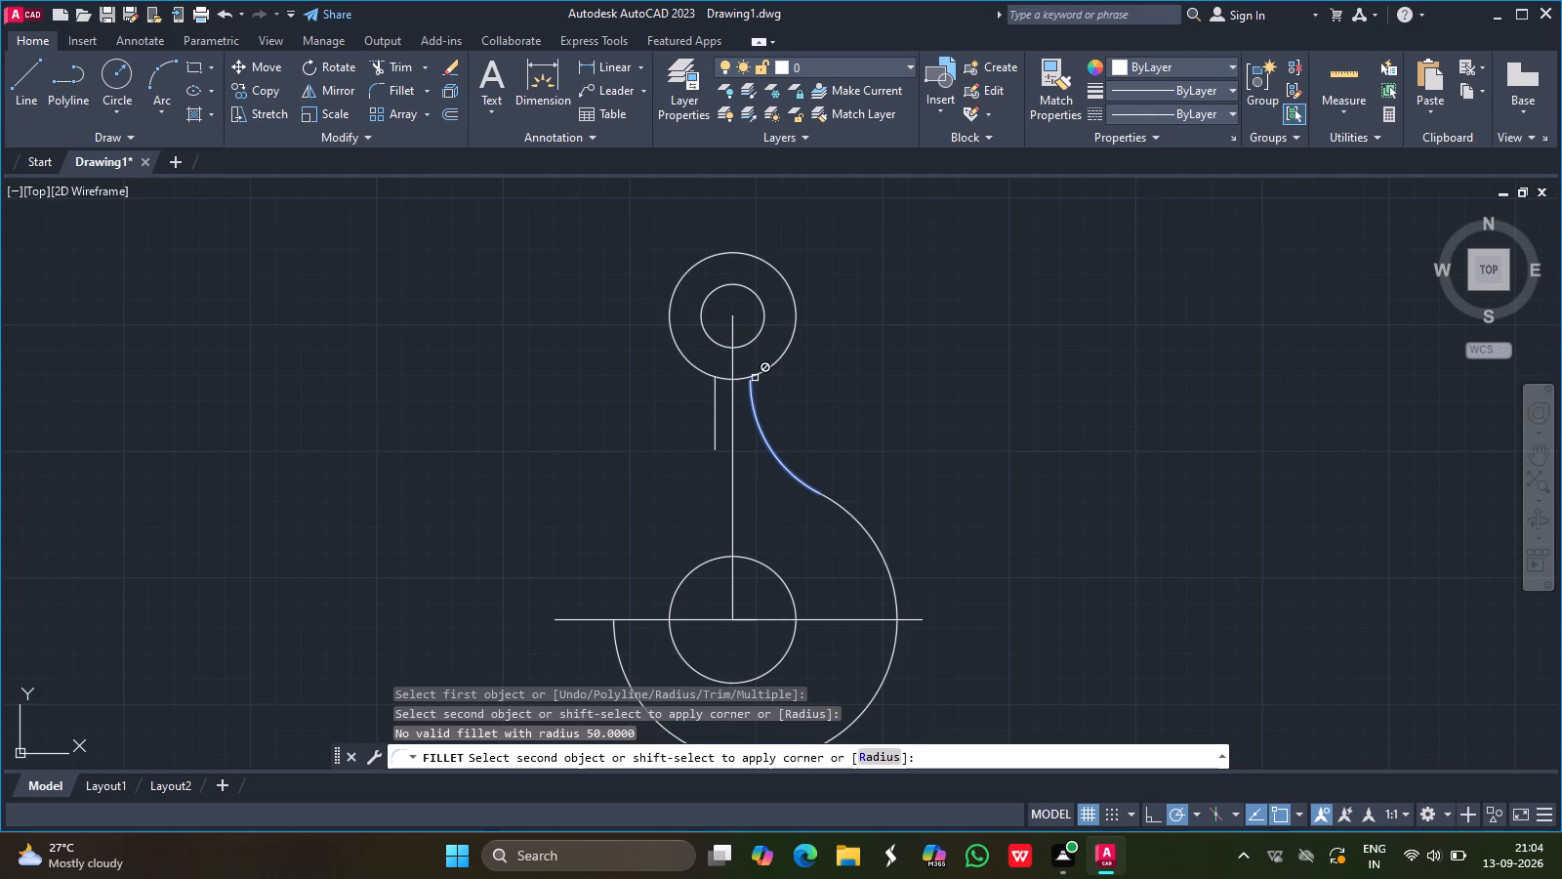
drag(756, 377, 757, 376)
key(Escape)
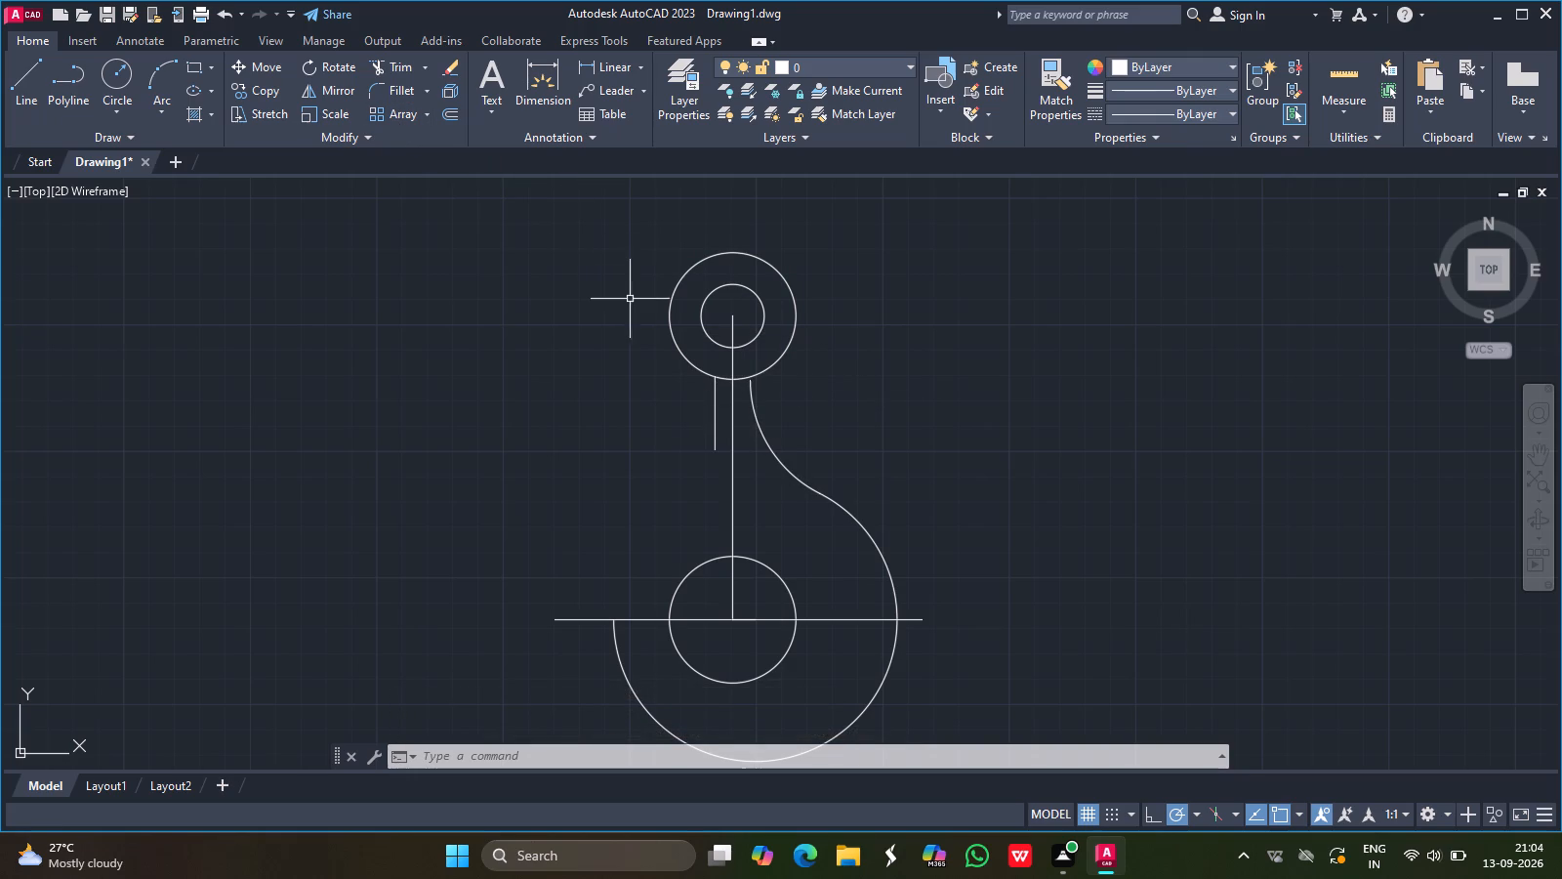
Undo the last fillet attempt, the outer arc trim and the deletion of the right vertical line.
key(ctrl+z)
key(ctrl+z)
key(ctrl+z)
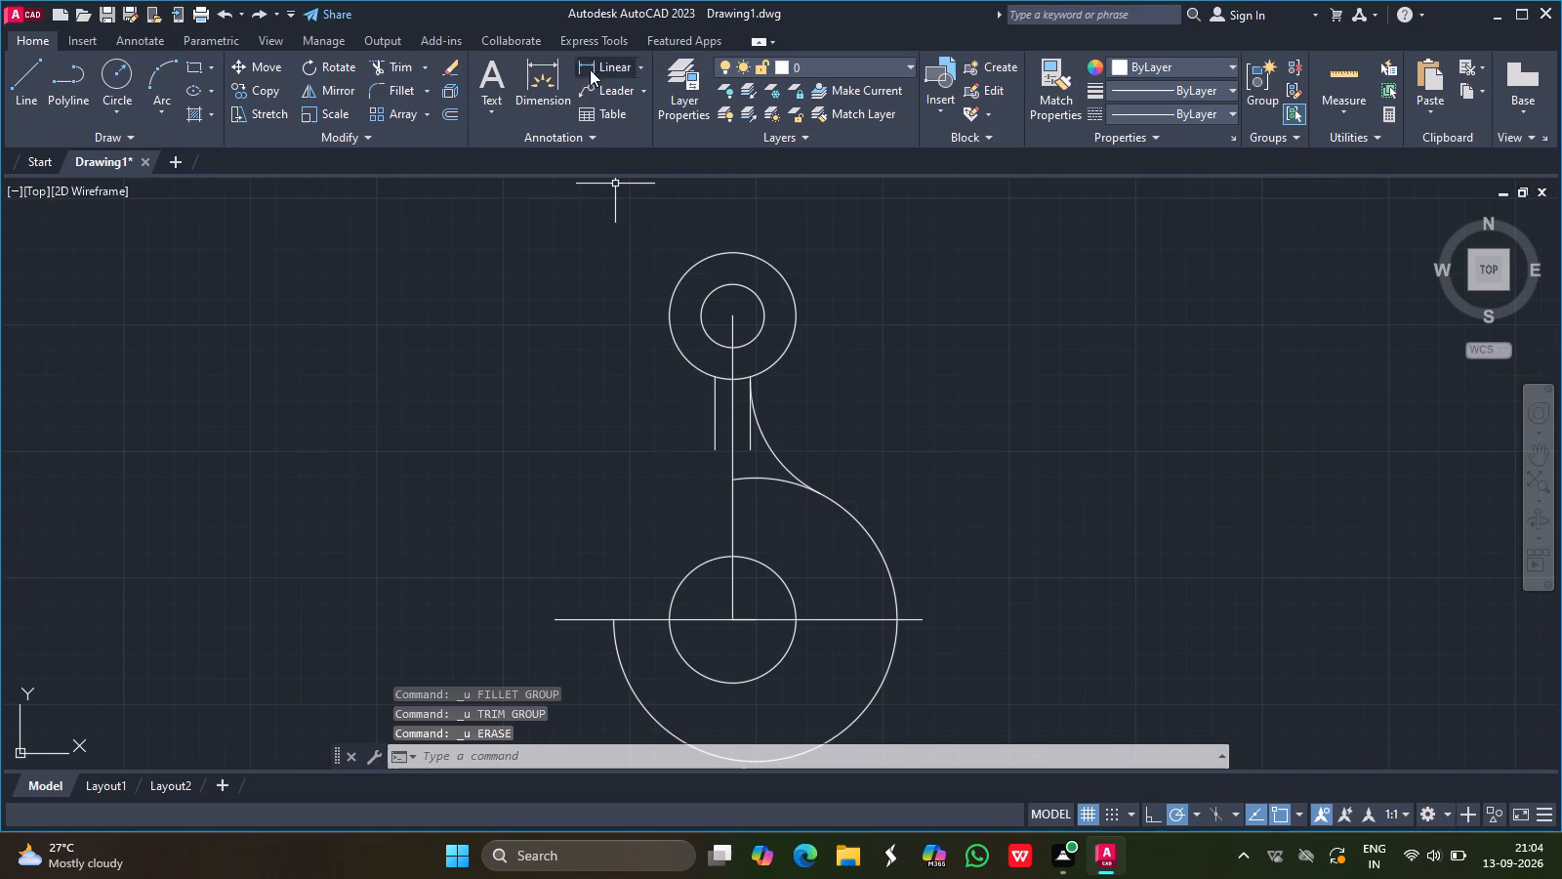
Trim the leftover piece of the large outer arc between the vertical centre line and the radius 50 fillet.
click(398, 68)
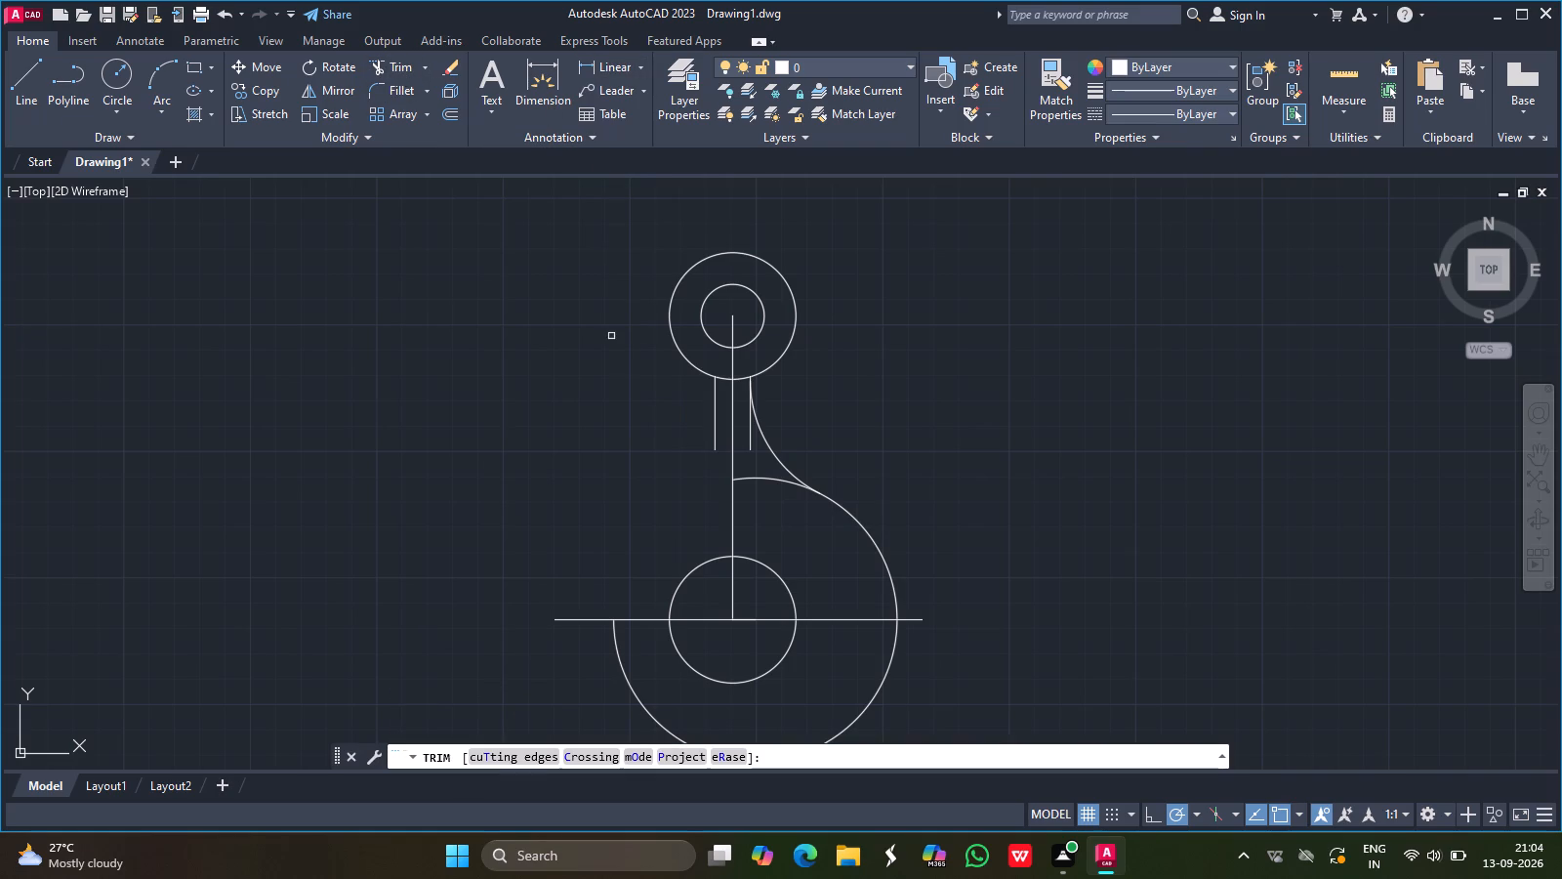
click(771, 477)
key(Return)
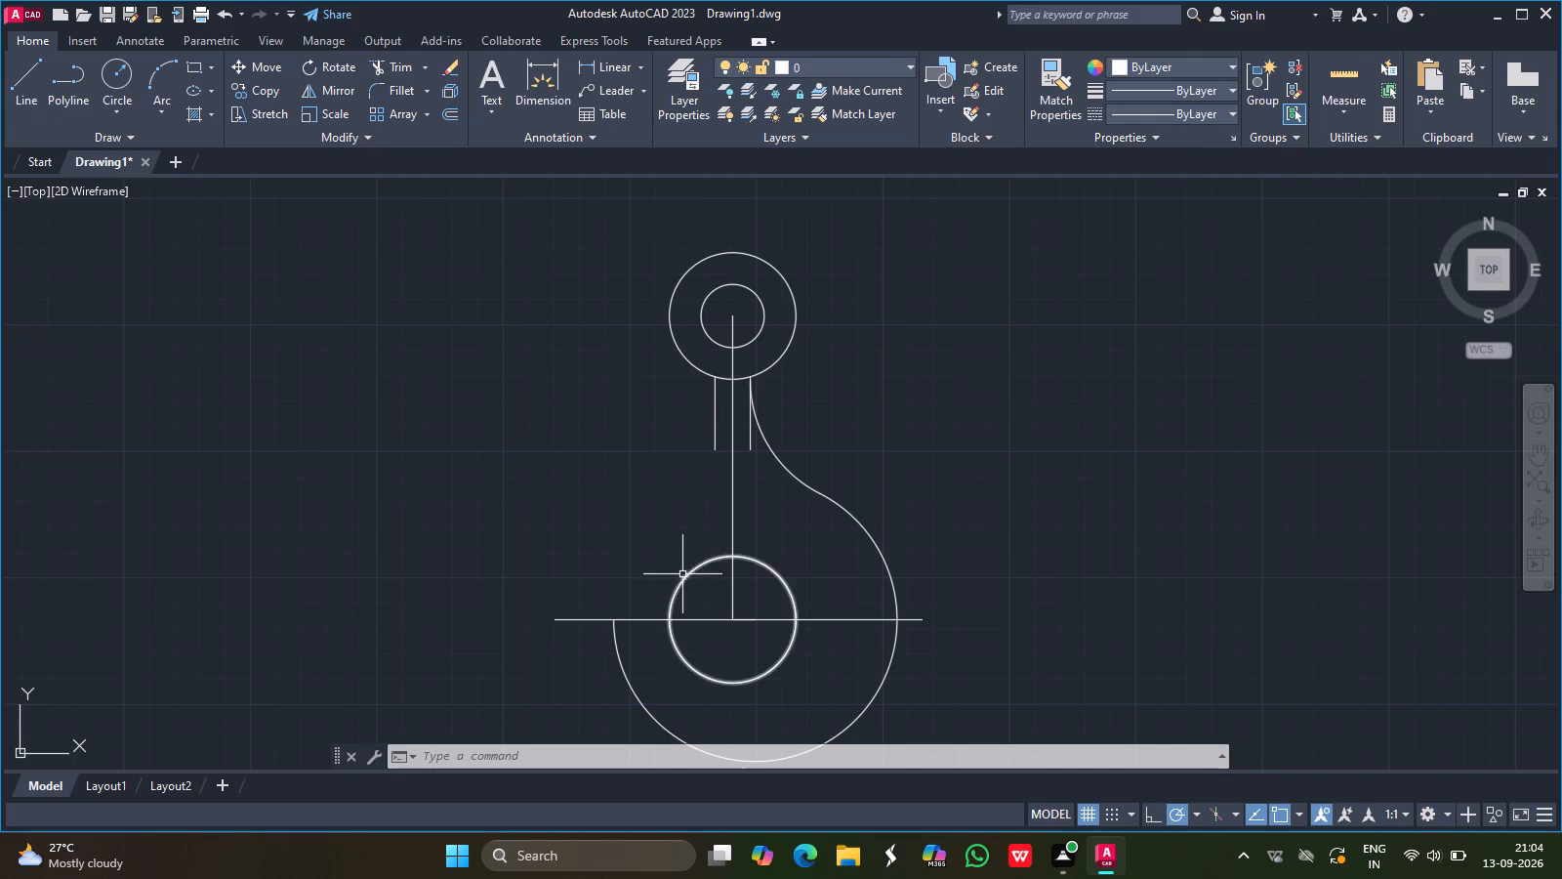
Trim away the upper-left quarter of the lower inner circle between the vertical and horizontal centre lines.
click(391, 62)
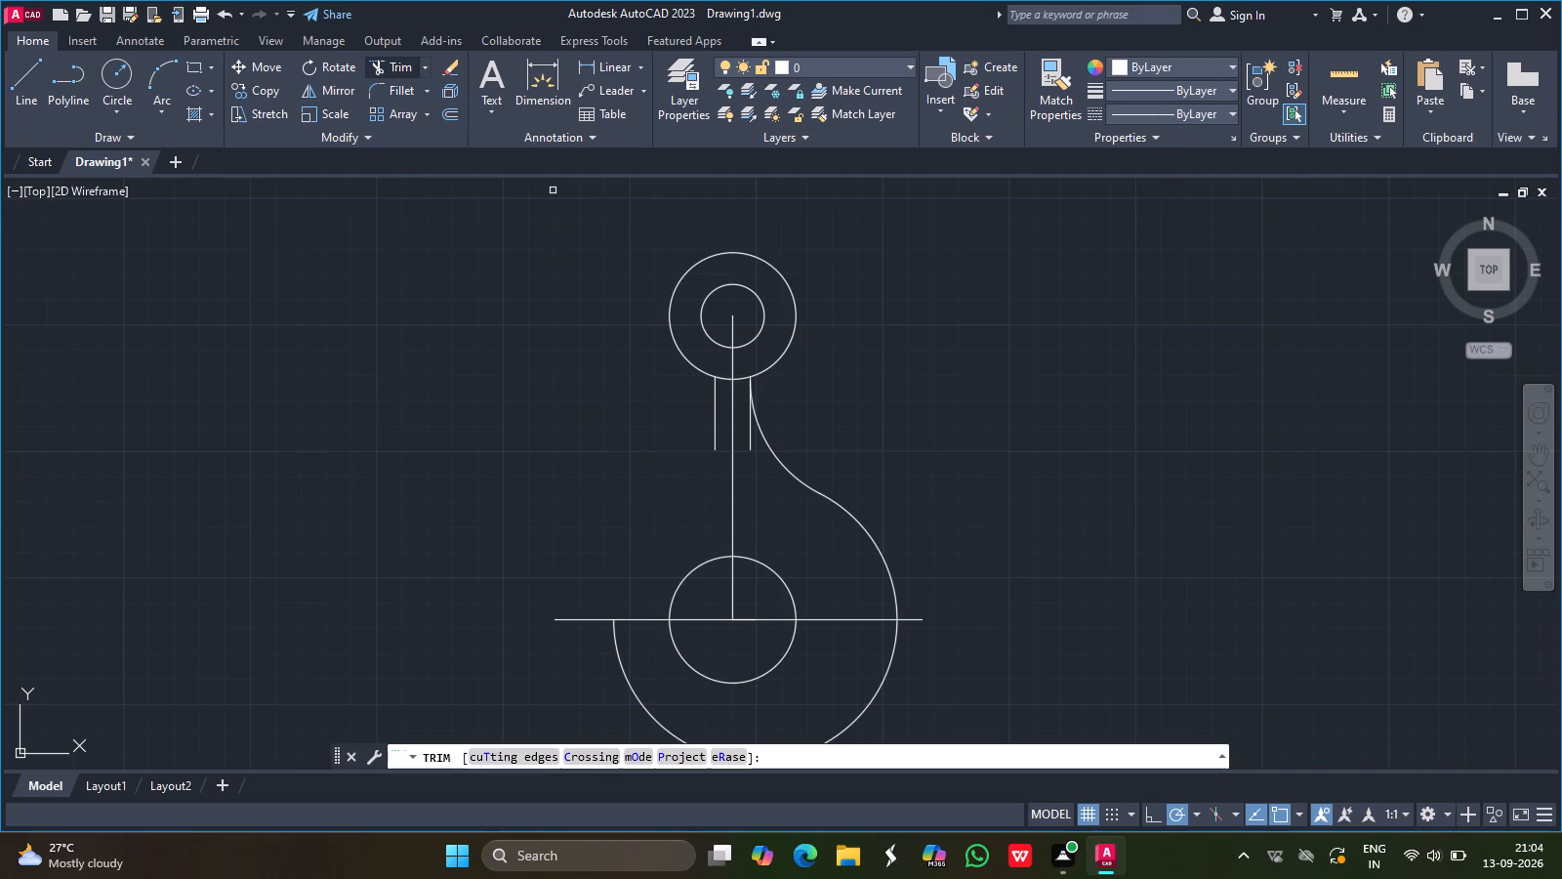
click(697, 567)
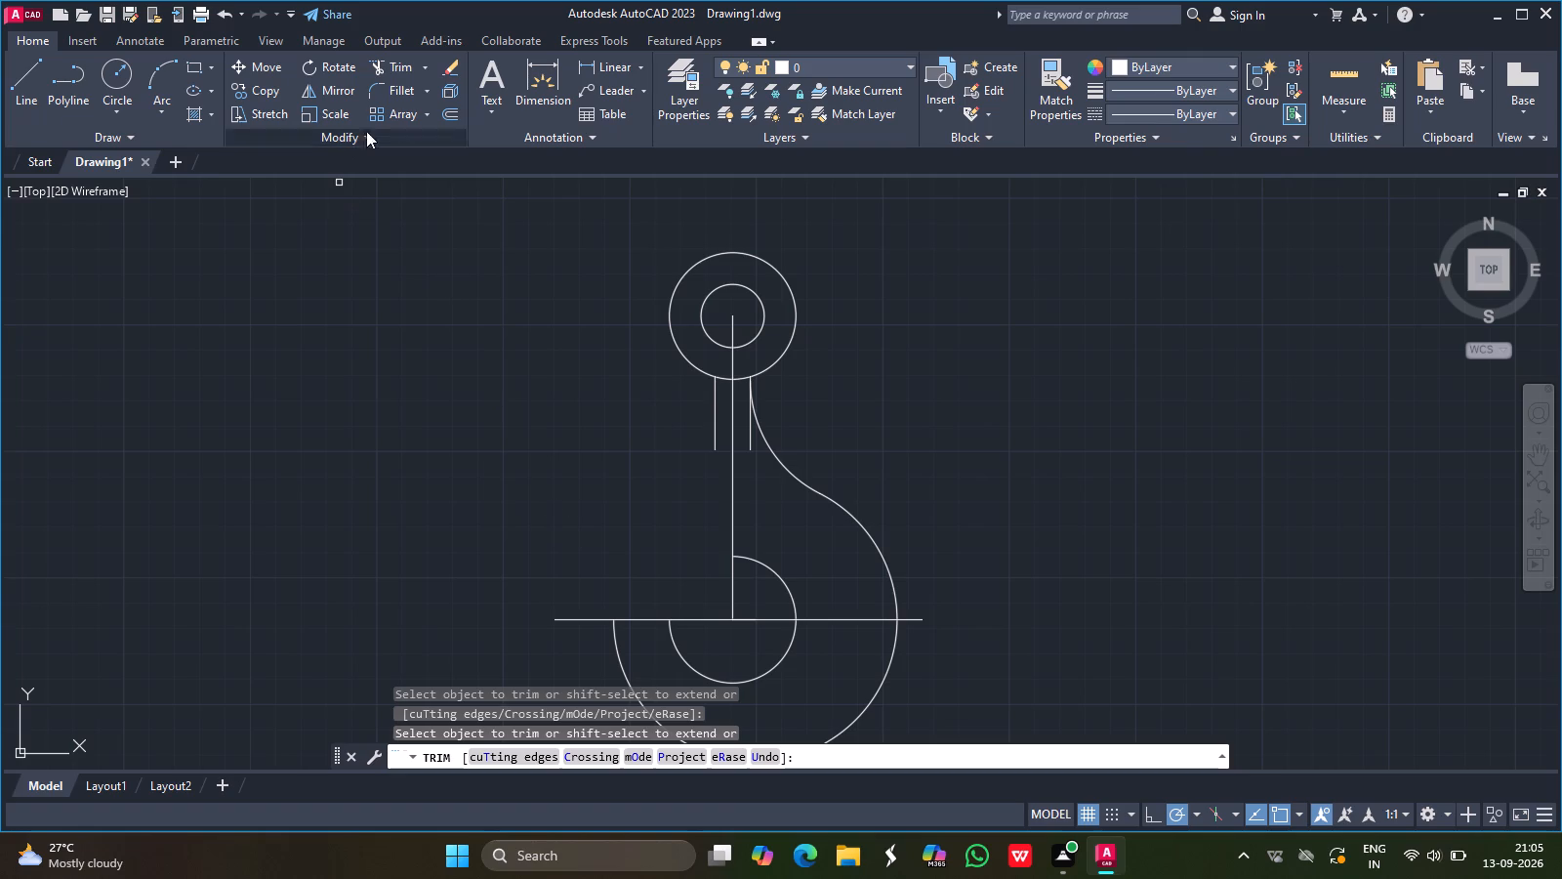
Try to fillet the lower inner arc with the left vertical line using a radius of 56, without trimming.
click(394, 90)
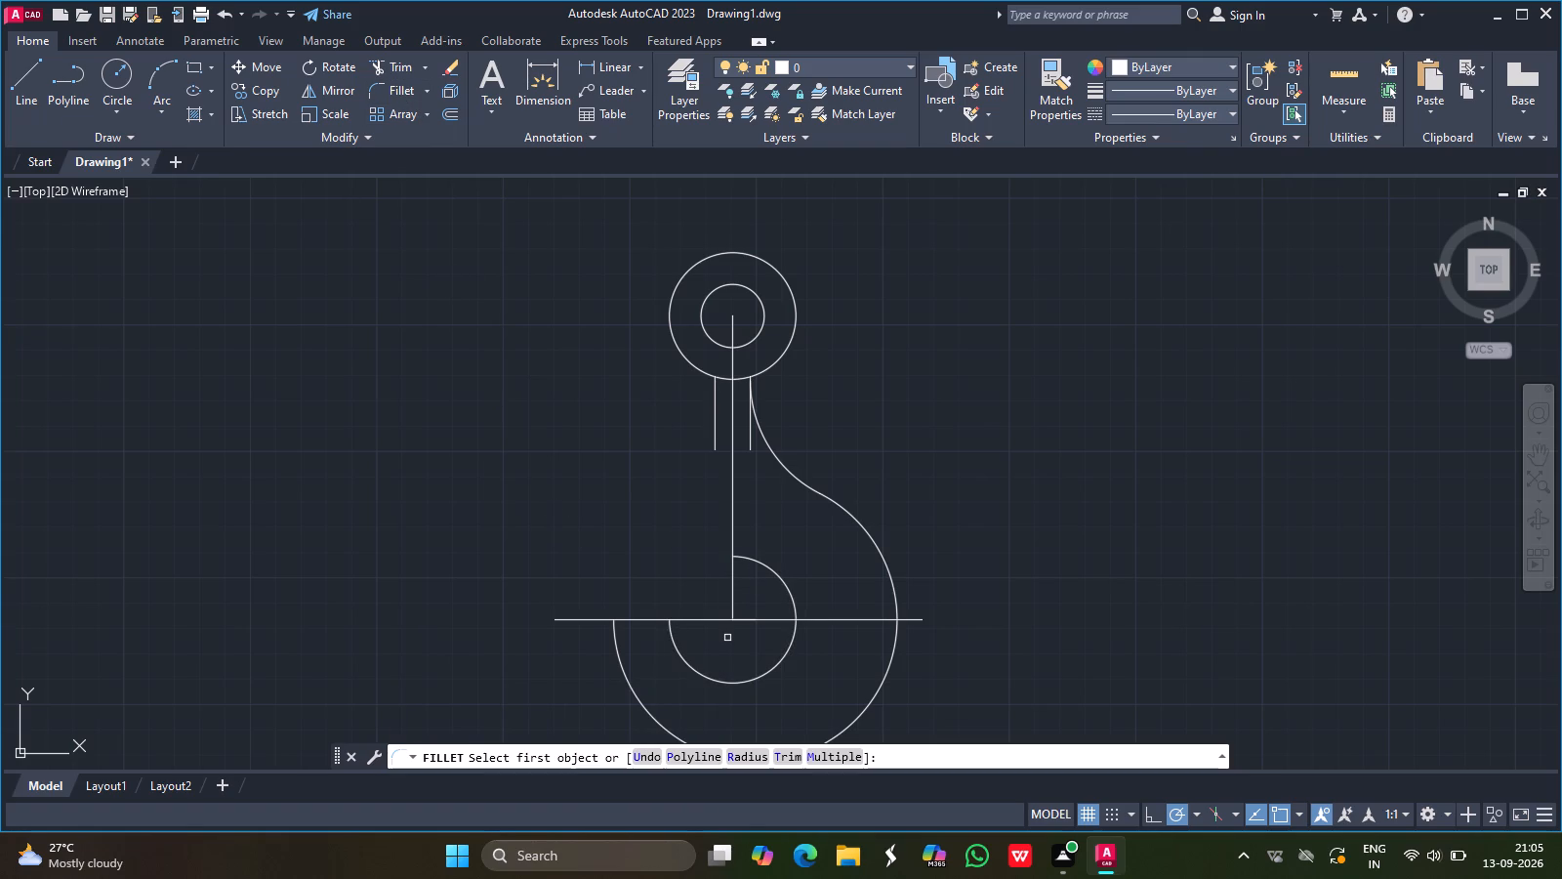
text(56)
key(Return)
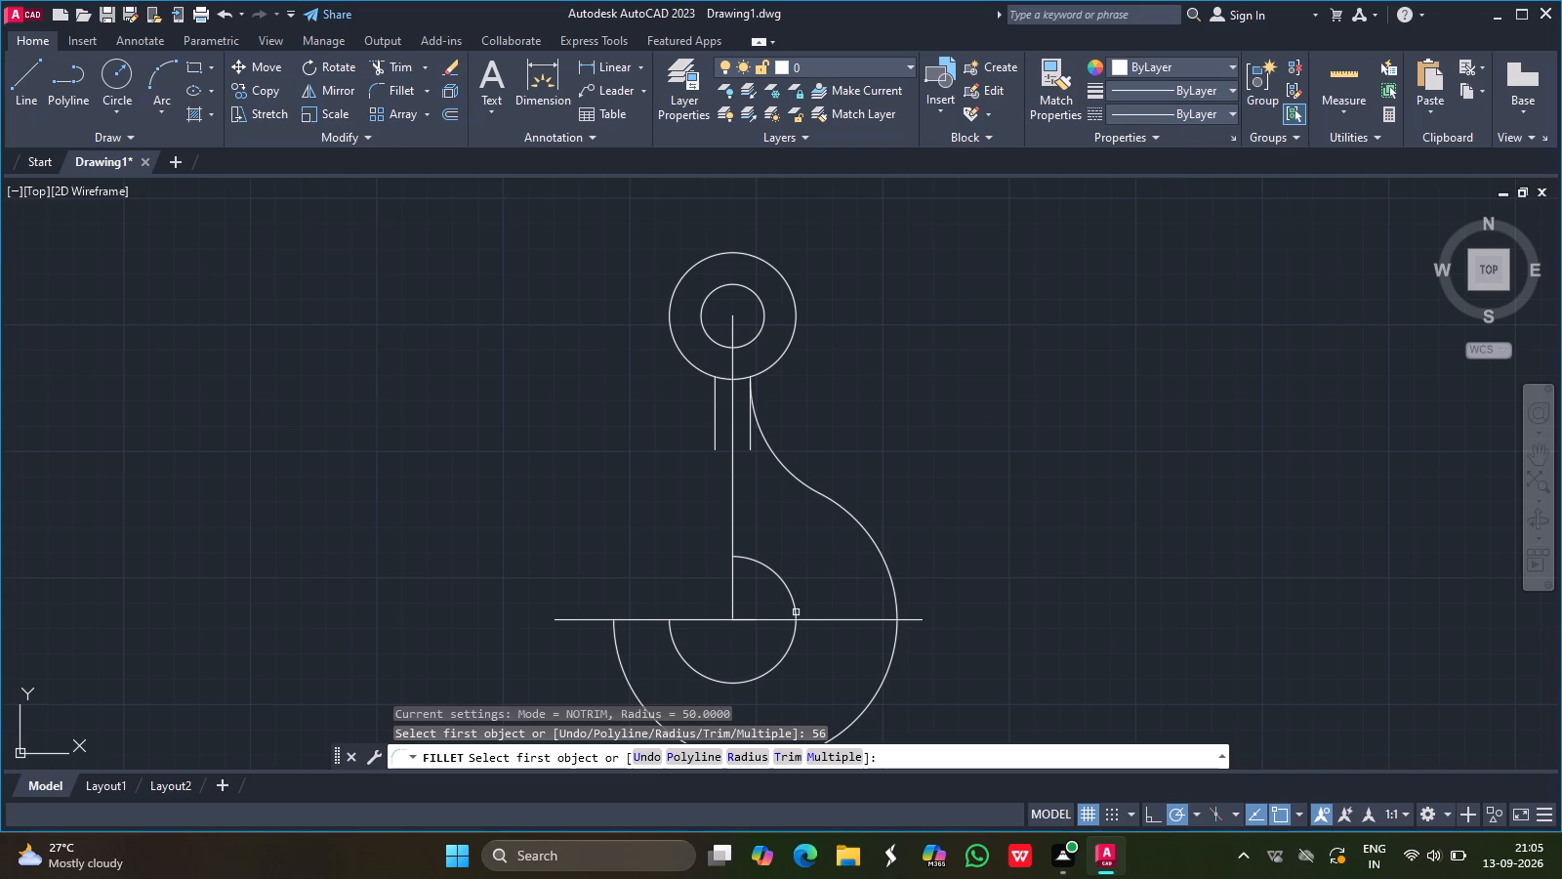
click(761, 563)
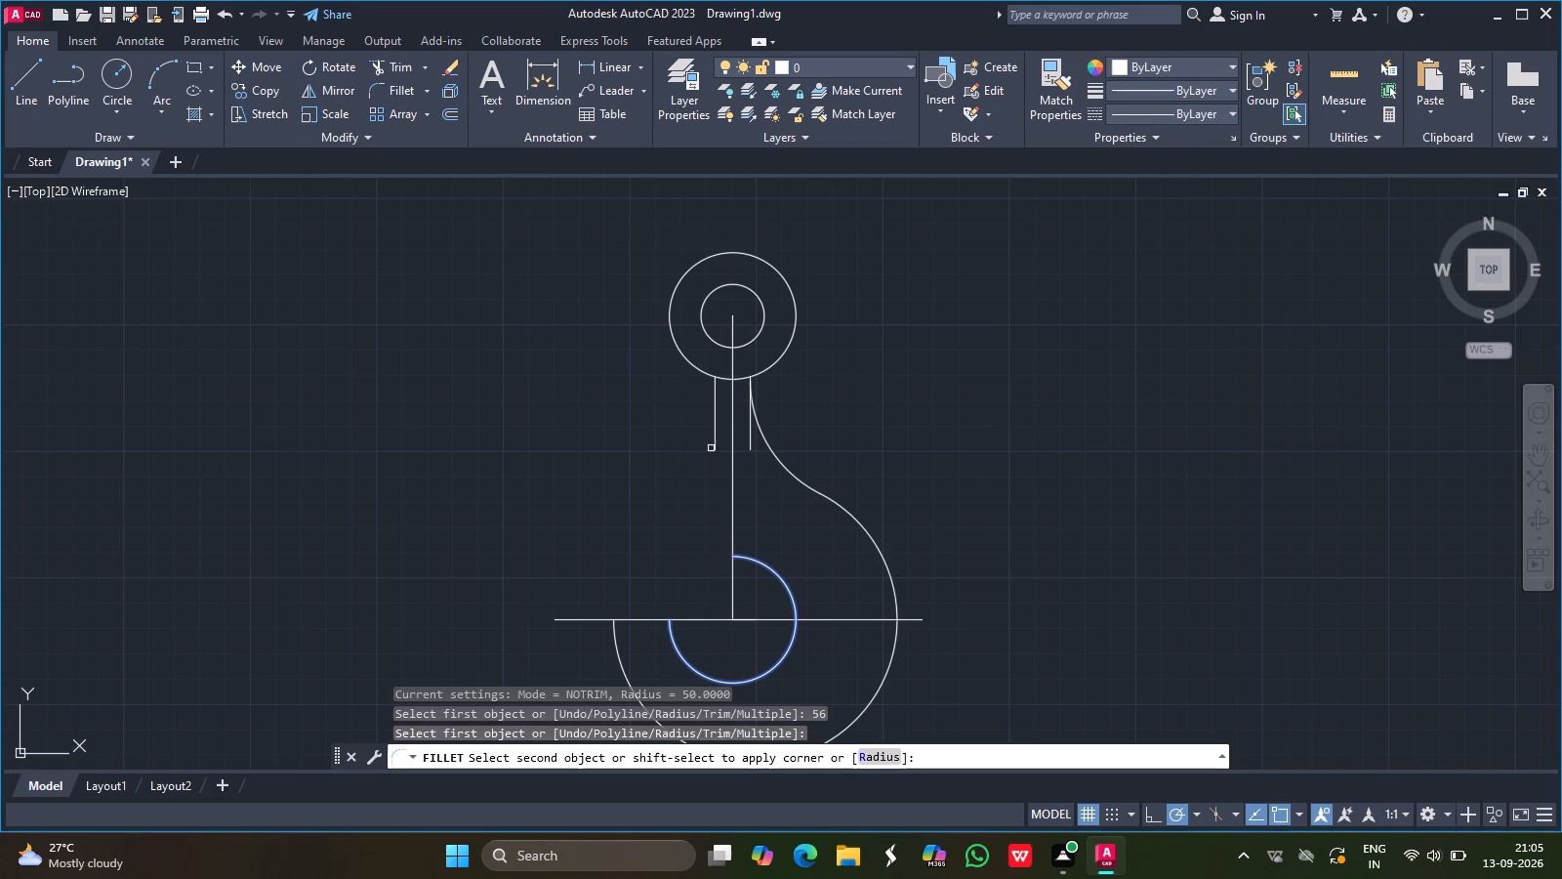
click(716, 448)
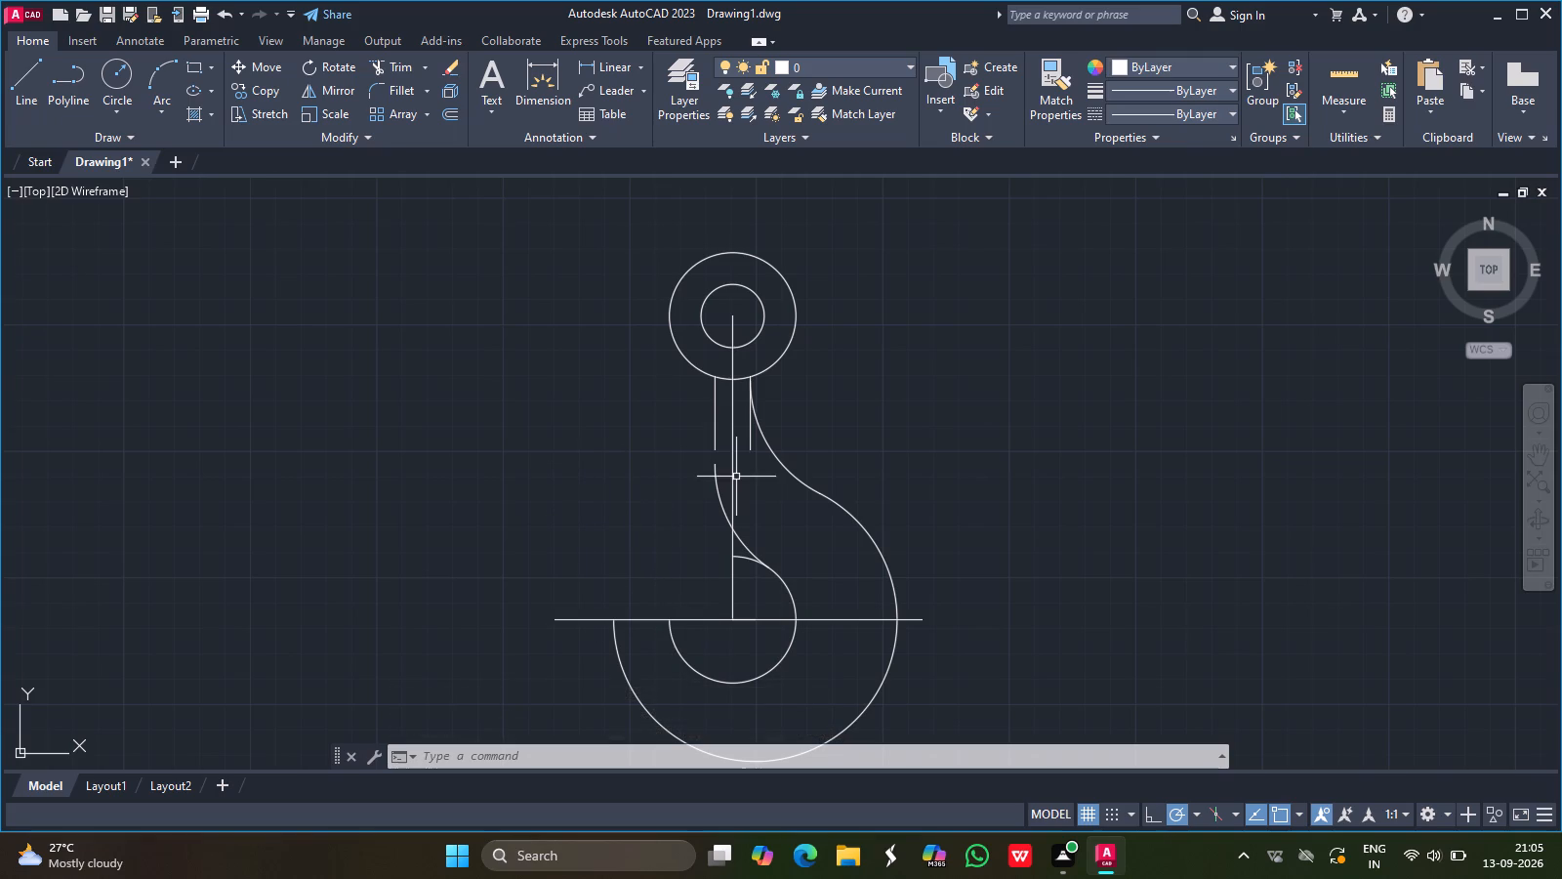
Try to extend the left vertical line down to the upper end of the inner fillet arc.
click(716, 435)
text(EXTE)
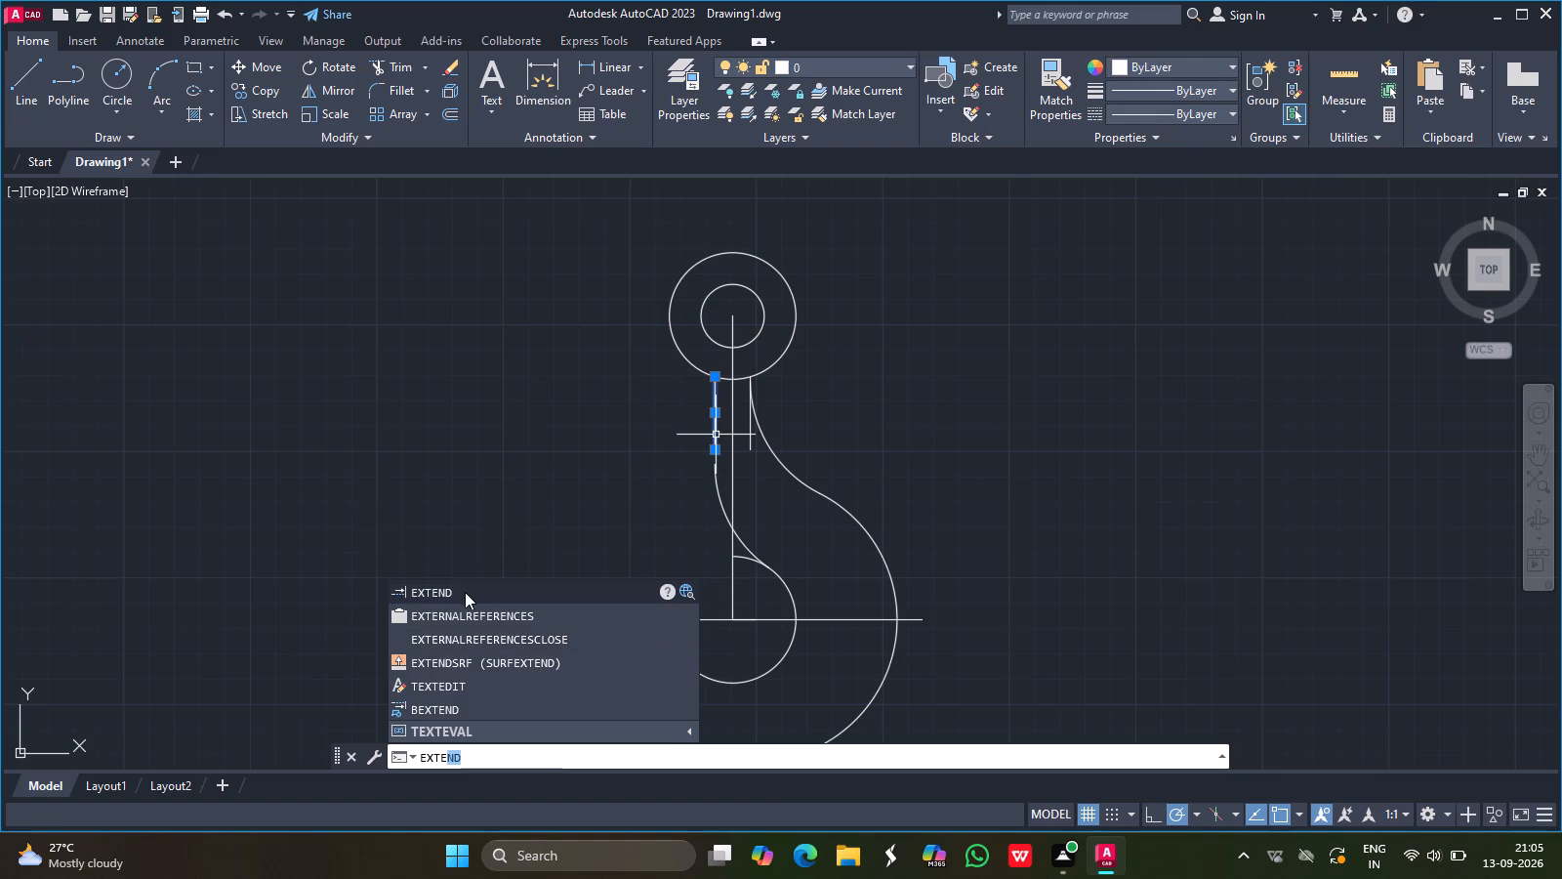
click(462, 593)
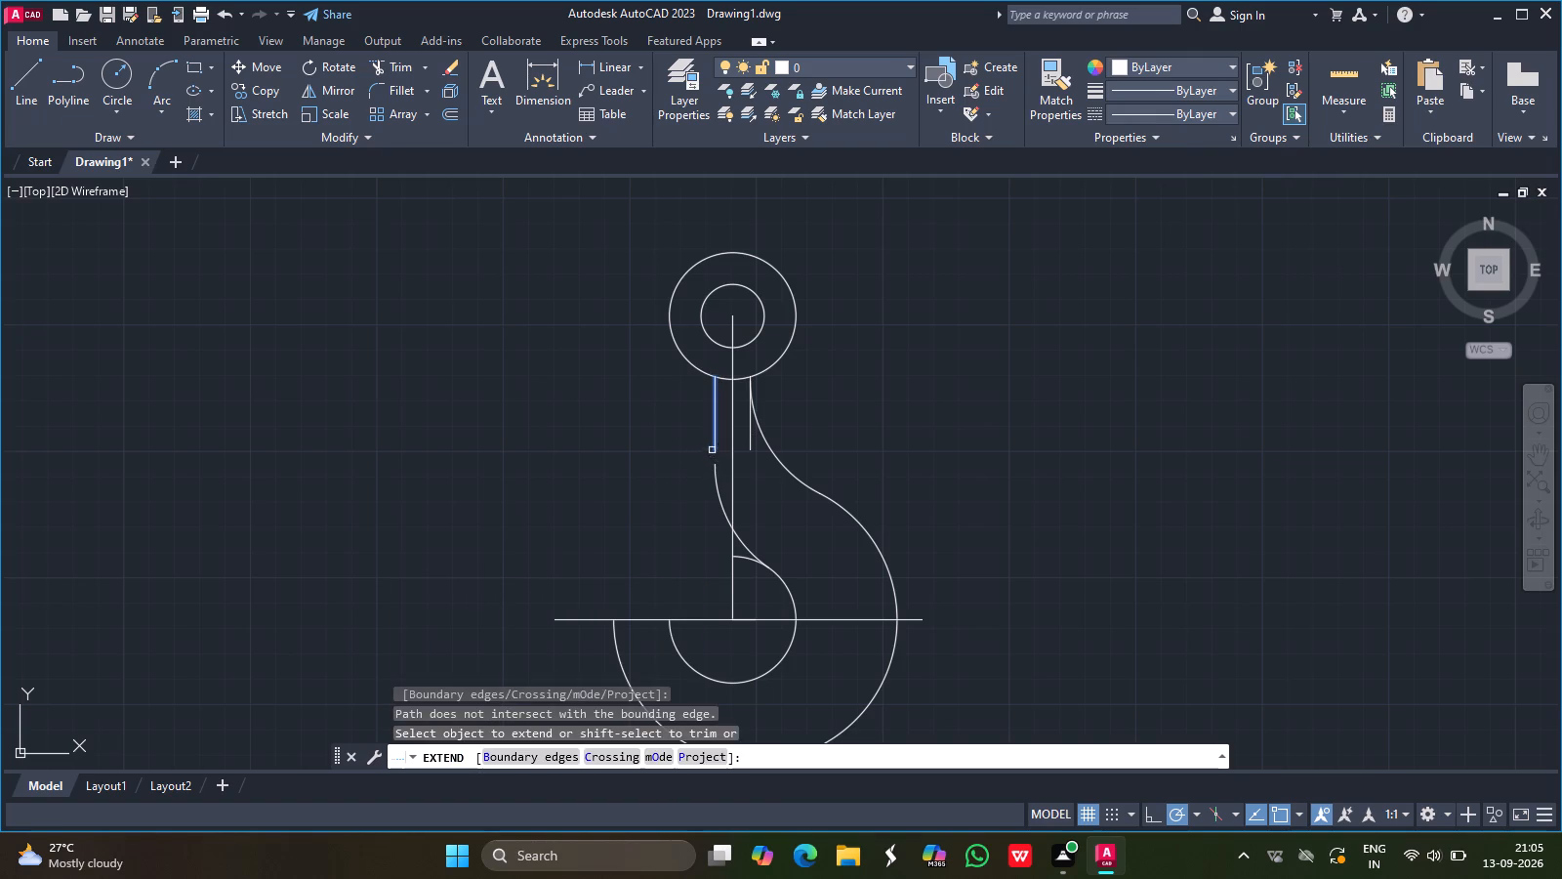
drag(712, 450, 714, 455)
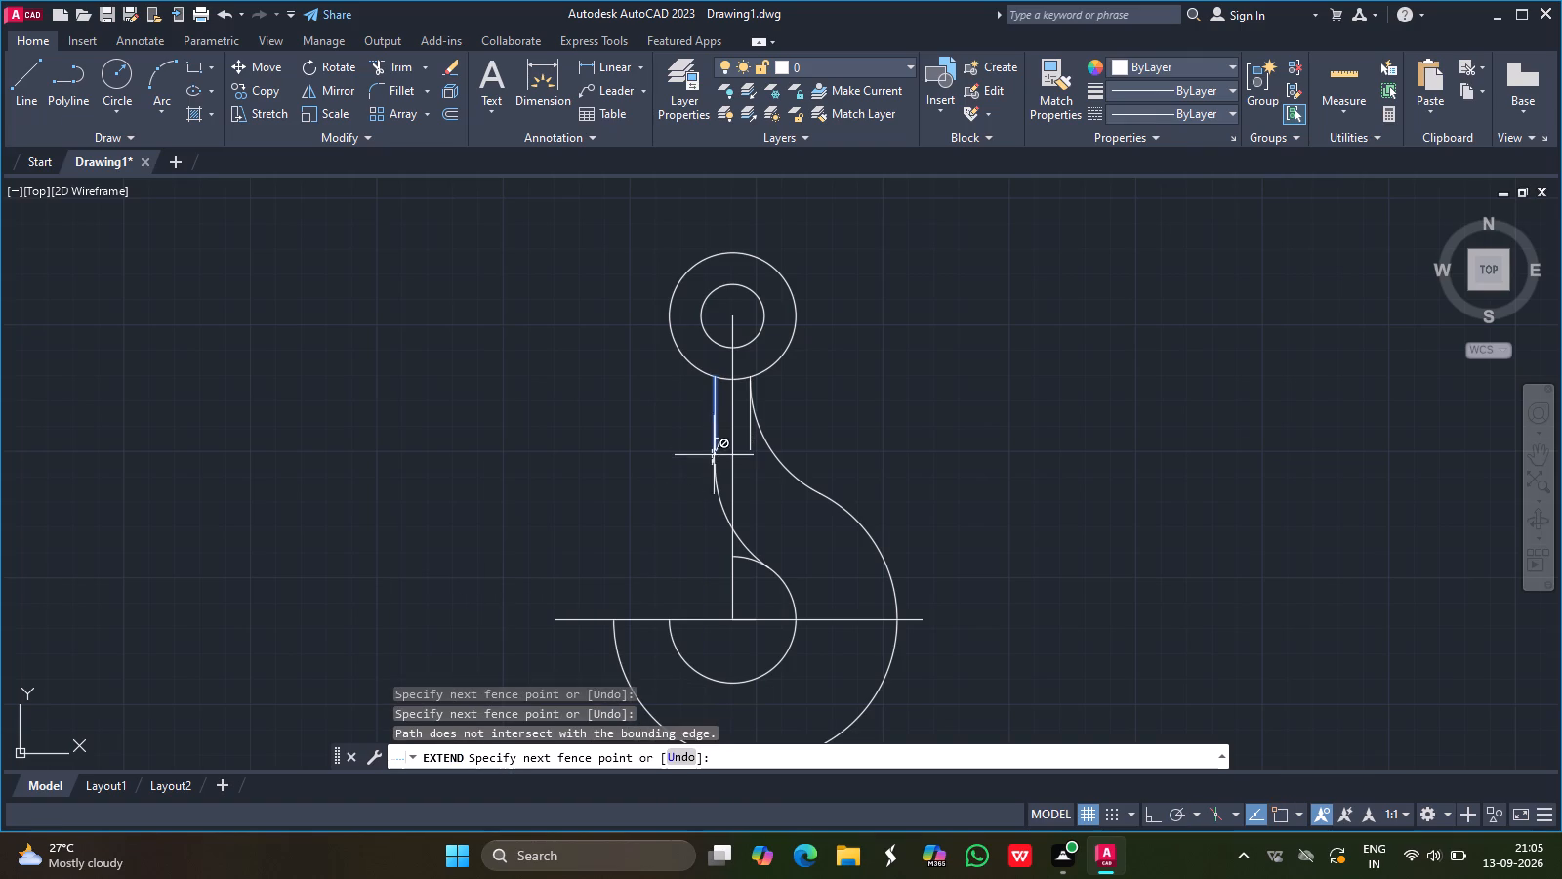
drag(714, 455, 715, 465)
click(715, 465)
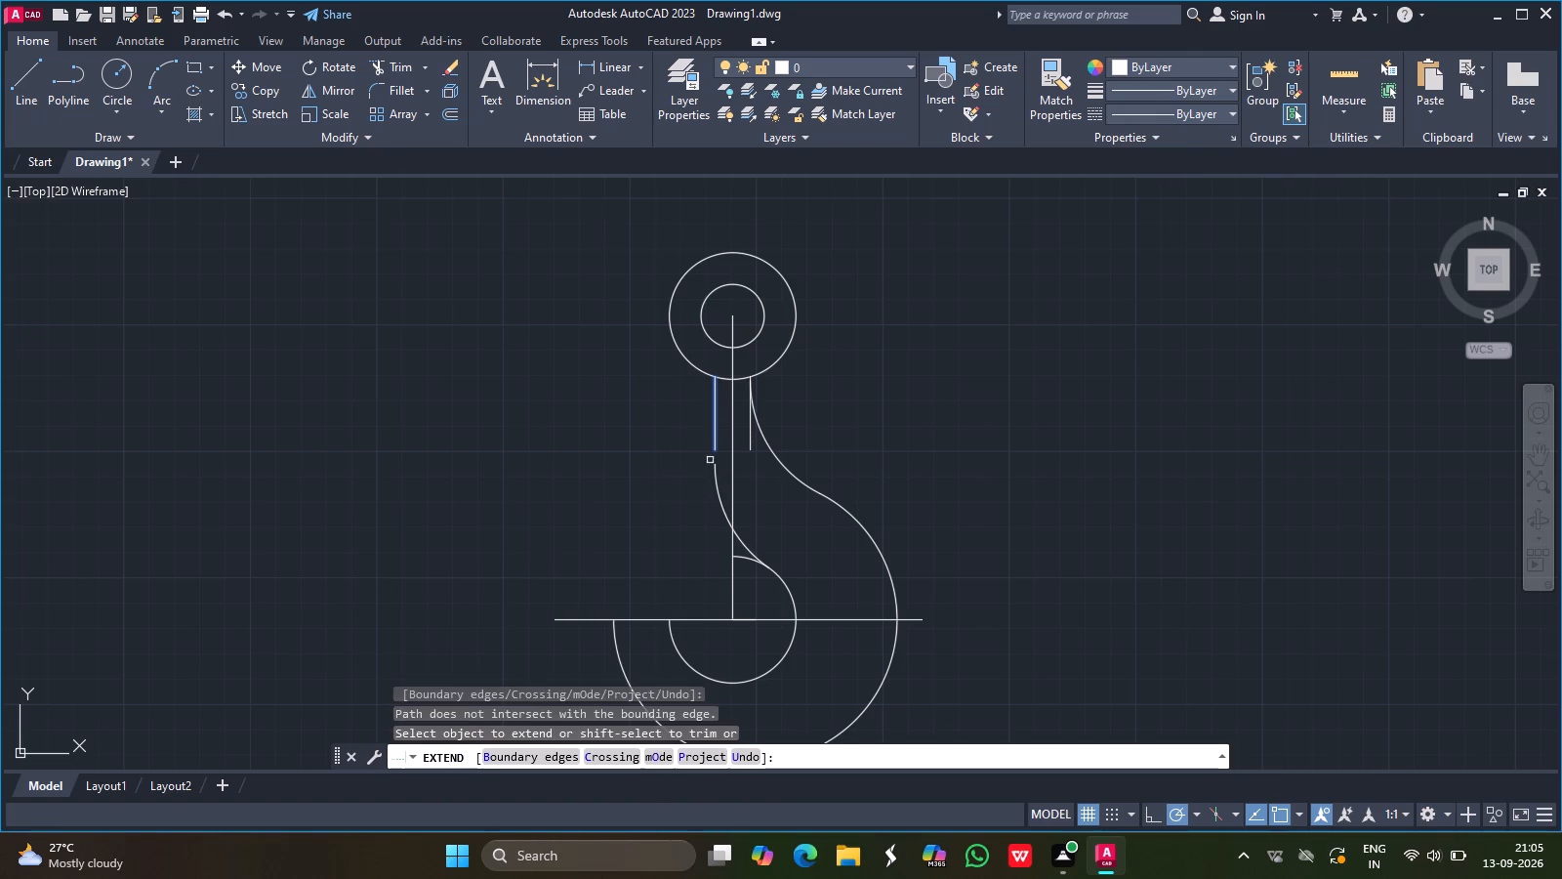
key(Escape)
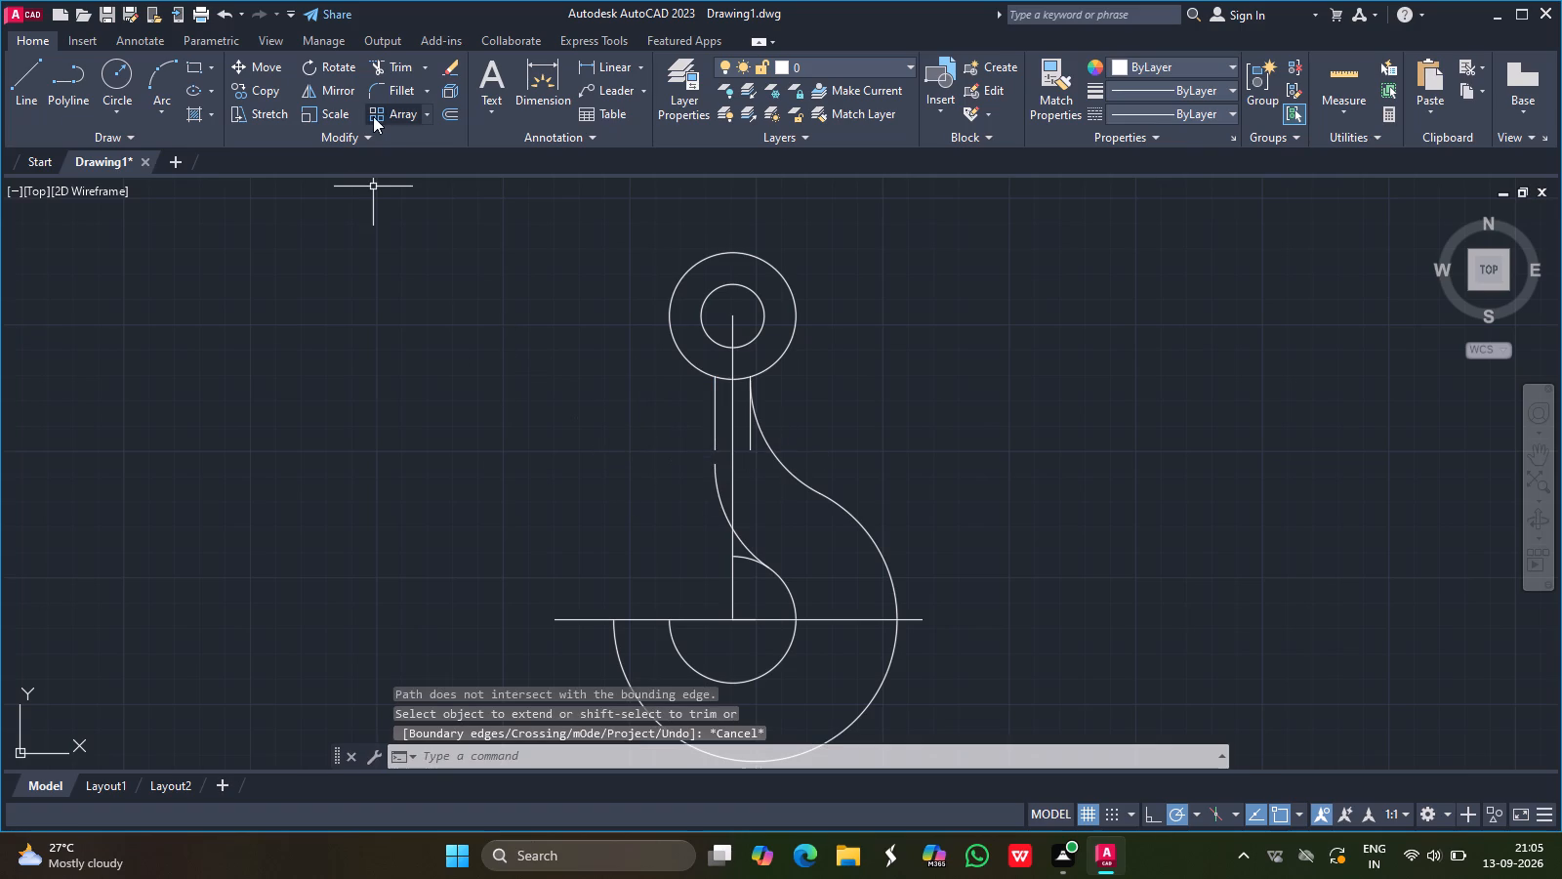
Draw a short line joining the lower end of the left vertical shank line to the upper end of the inner fillet arc.
click(31, 65)
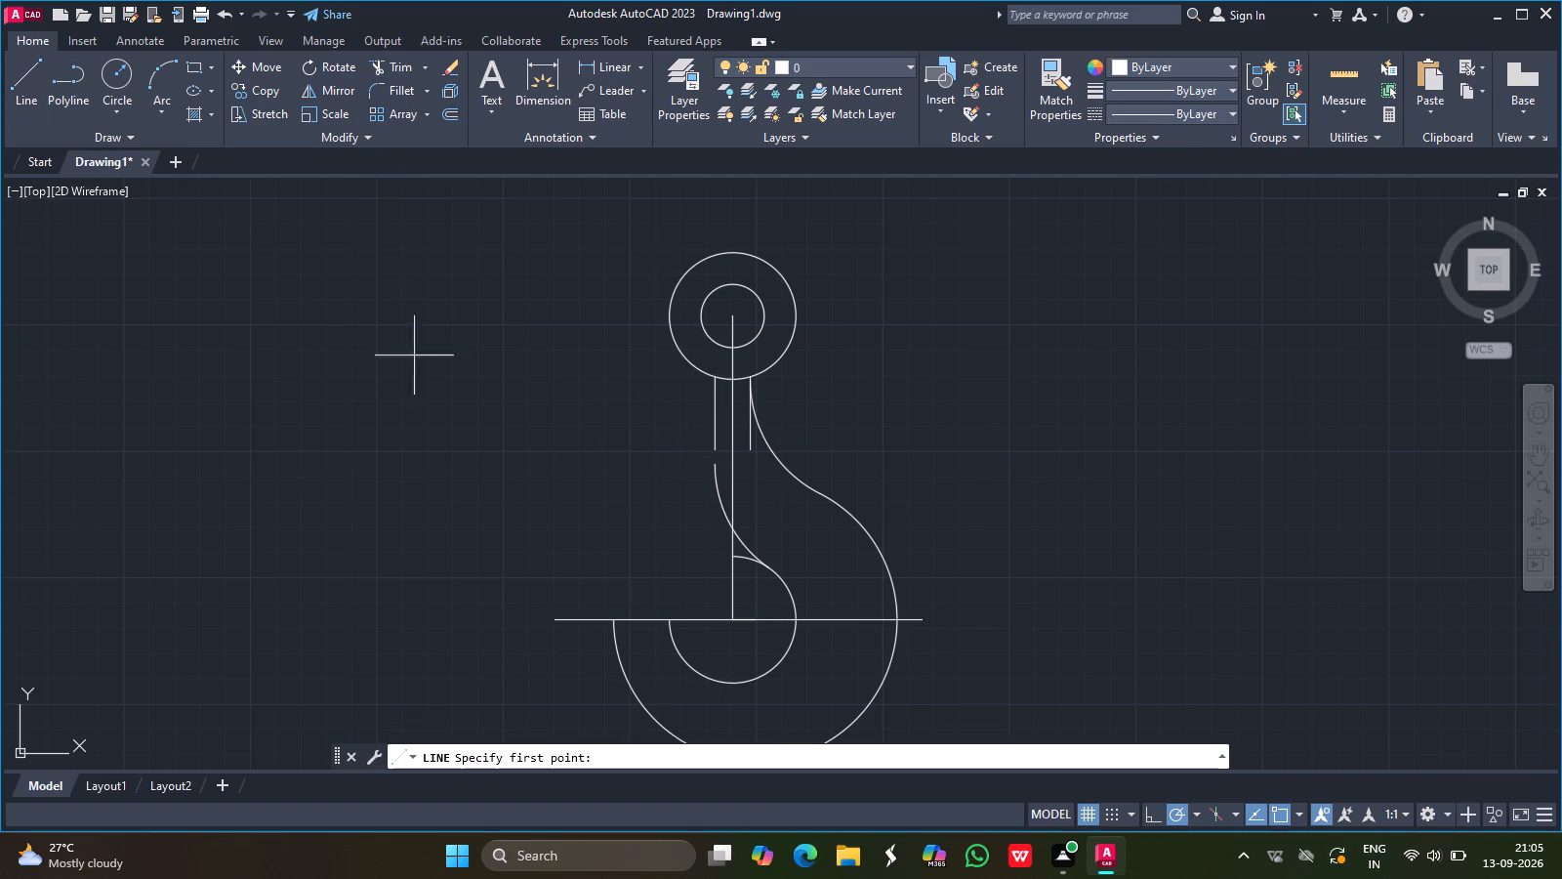
drag(719, 446, 720, 470)
click(720, 470)
key(Return)
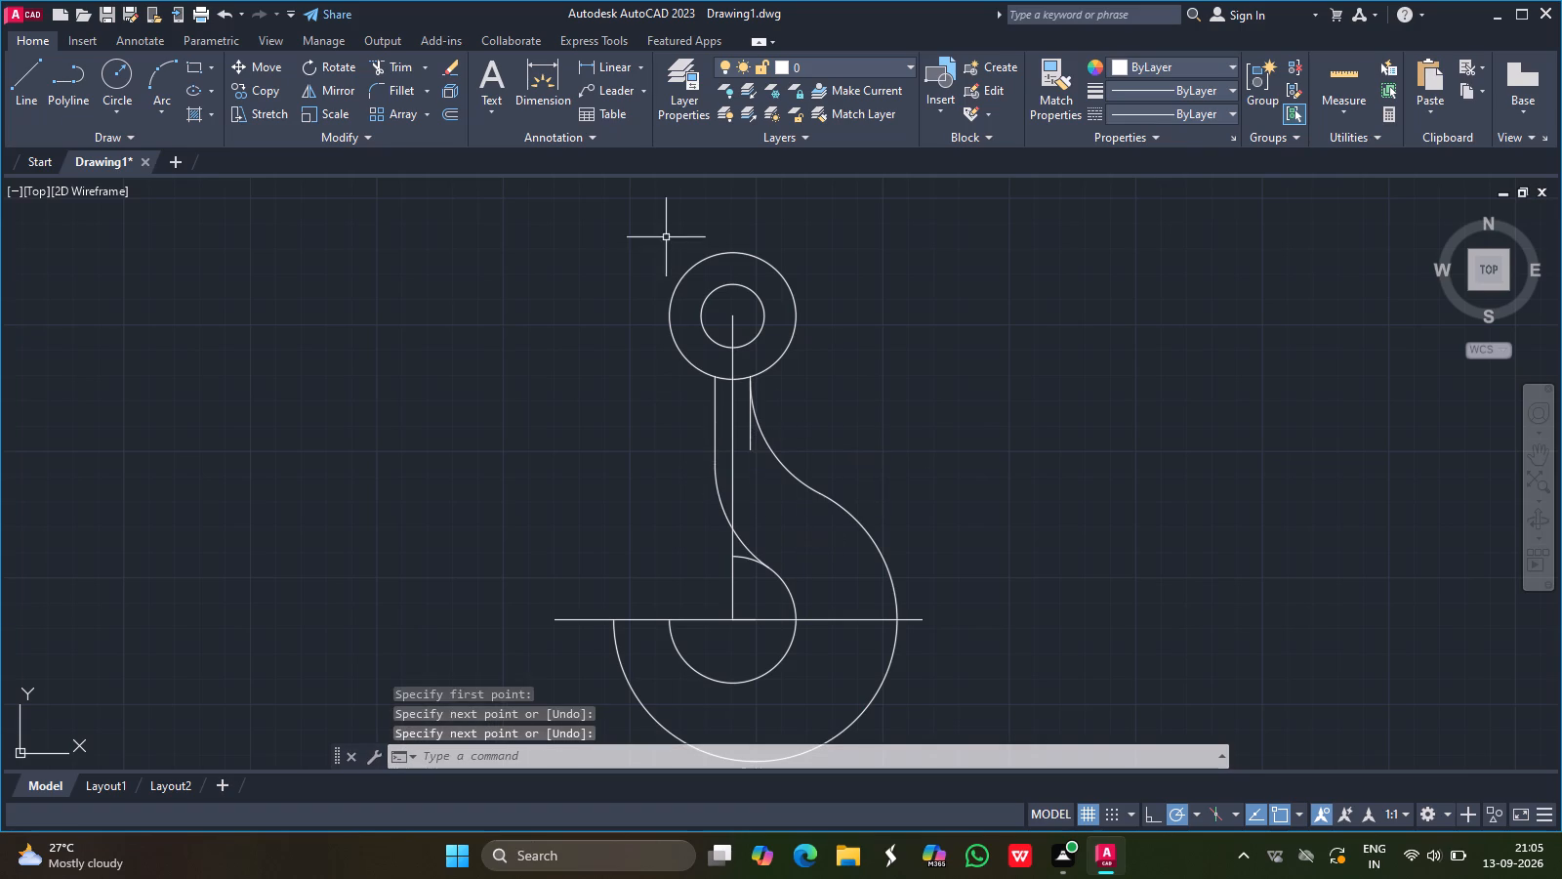
Trim the leftover part of the right vertical shank line below its tangency with the radius 50 fillet.
click(391, 65)
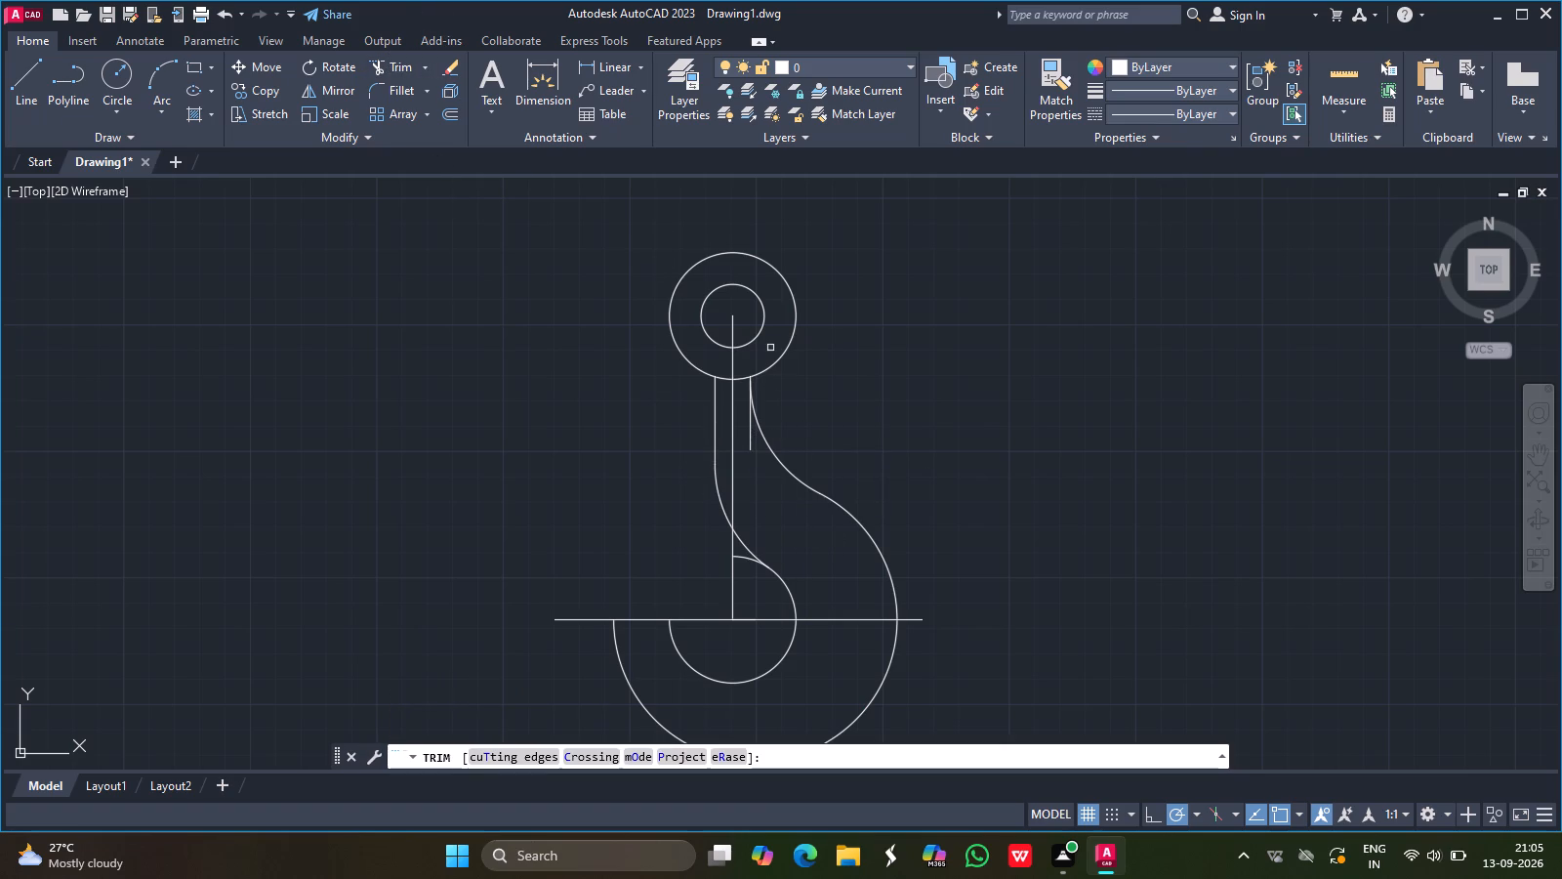
click(749, 432)
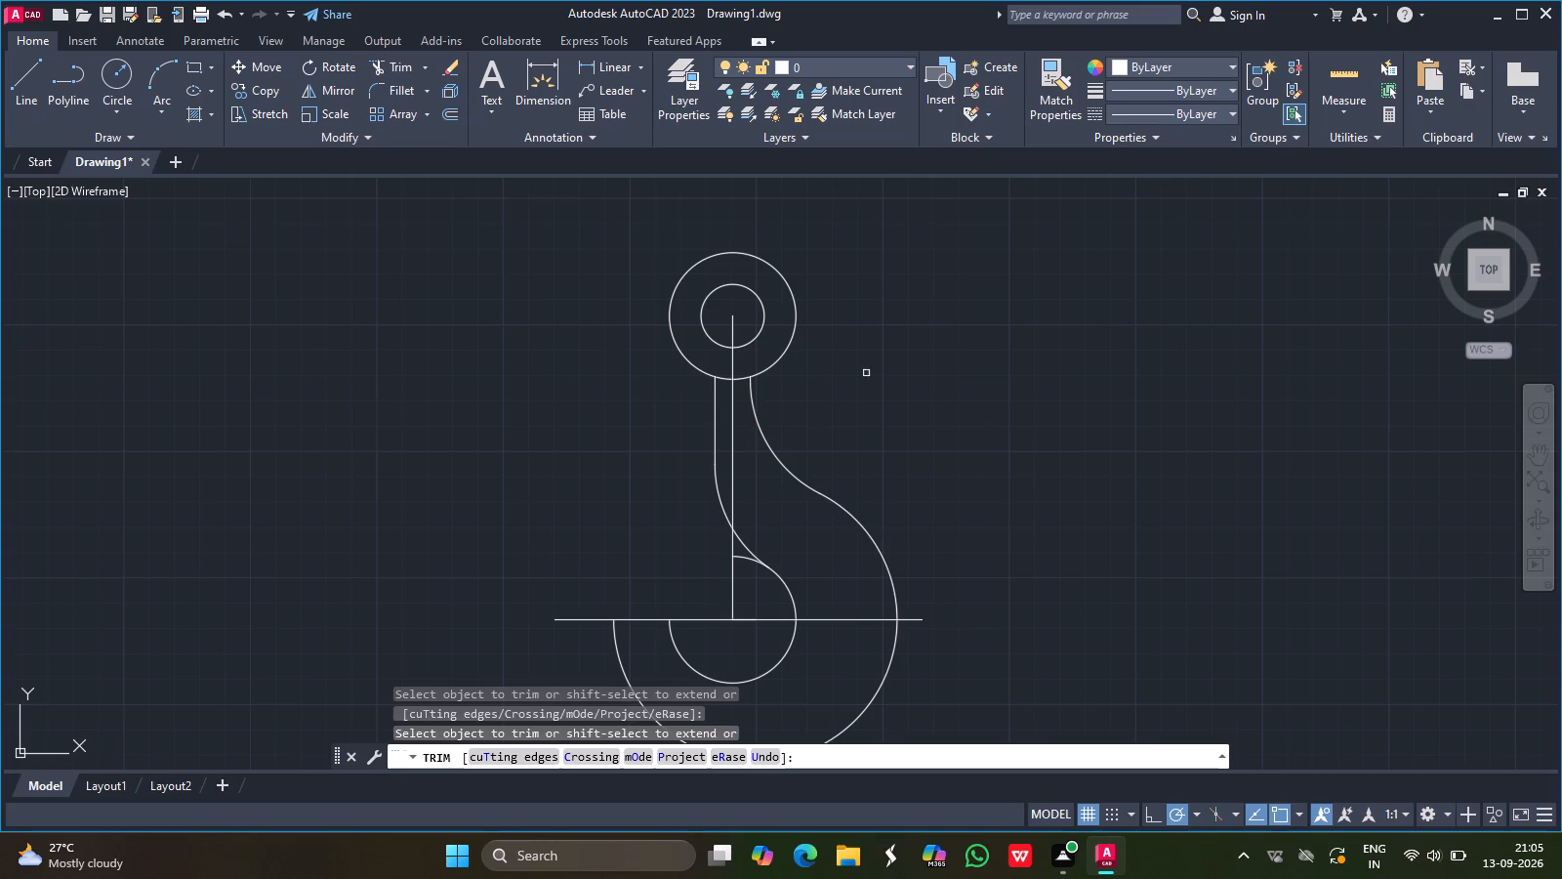
key(Escape)
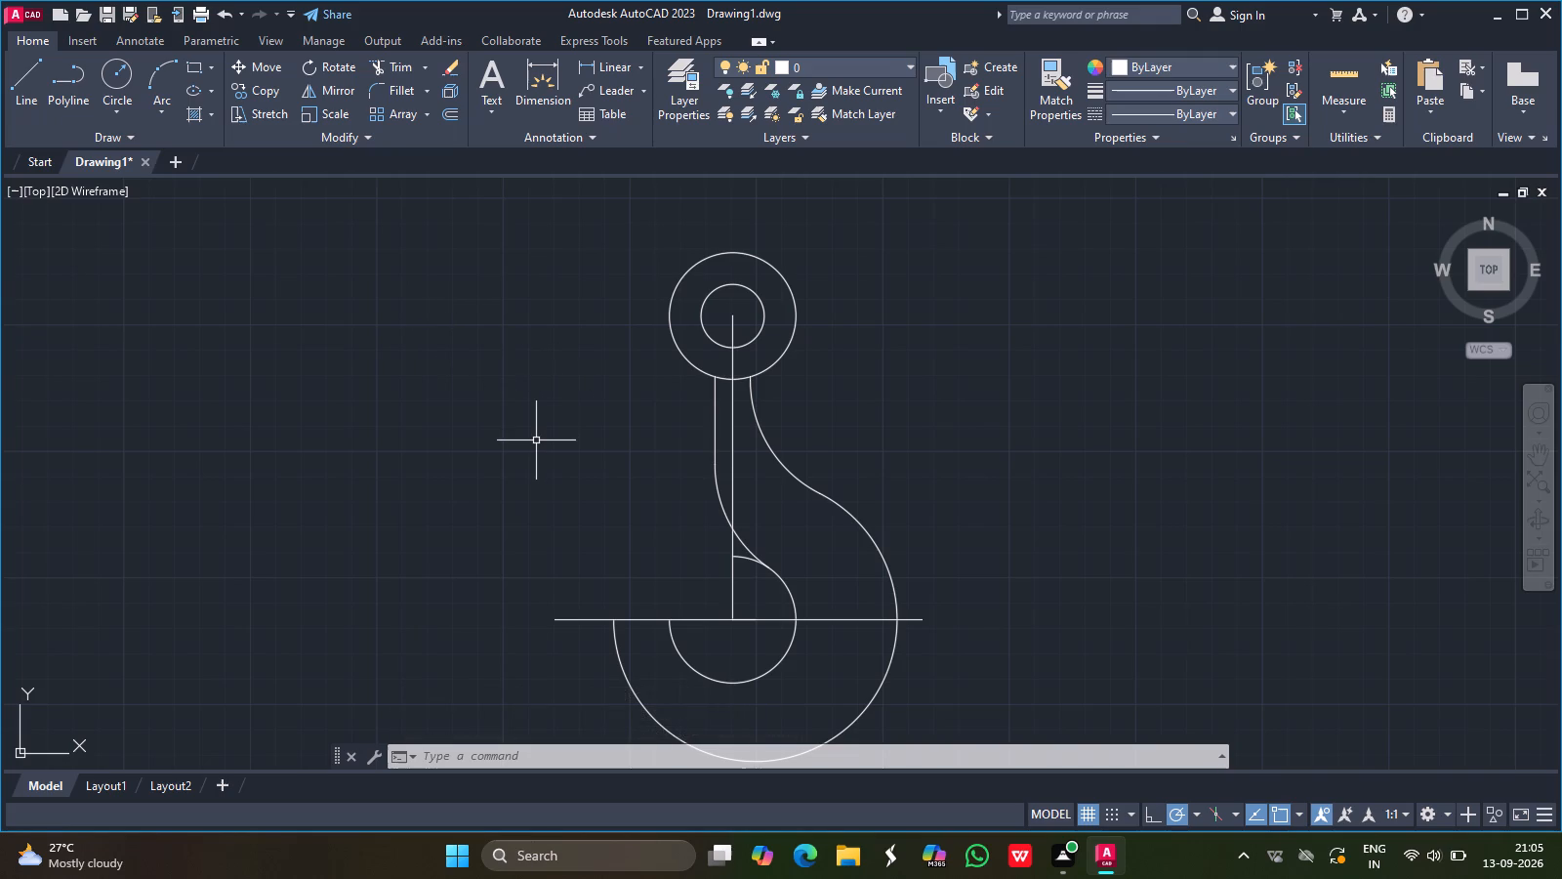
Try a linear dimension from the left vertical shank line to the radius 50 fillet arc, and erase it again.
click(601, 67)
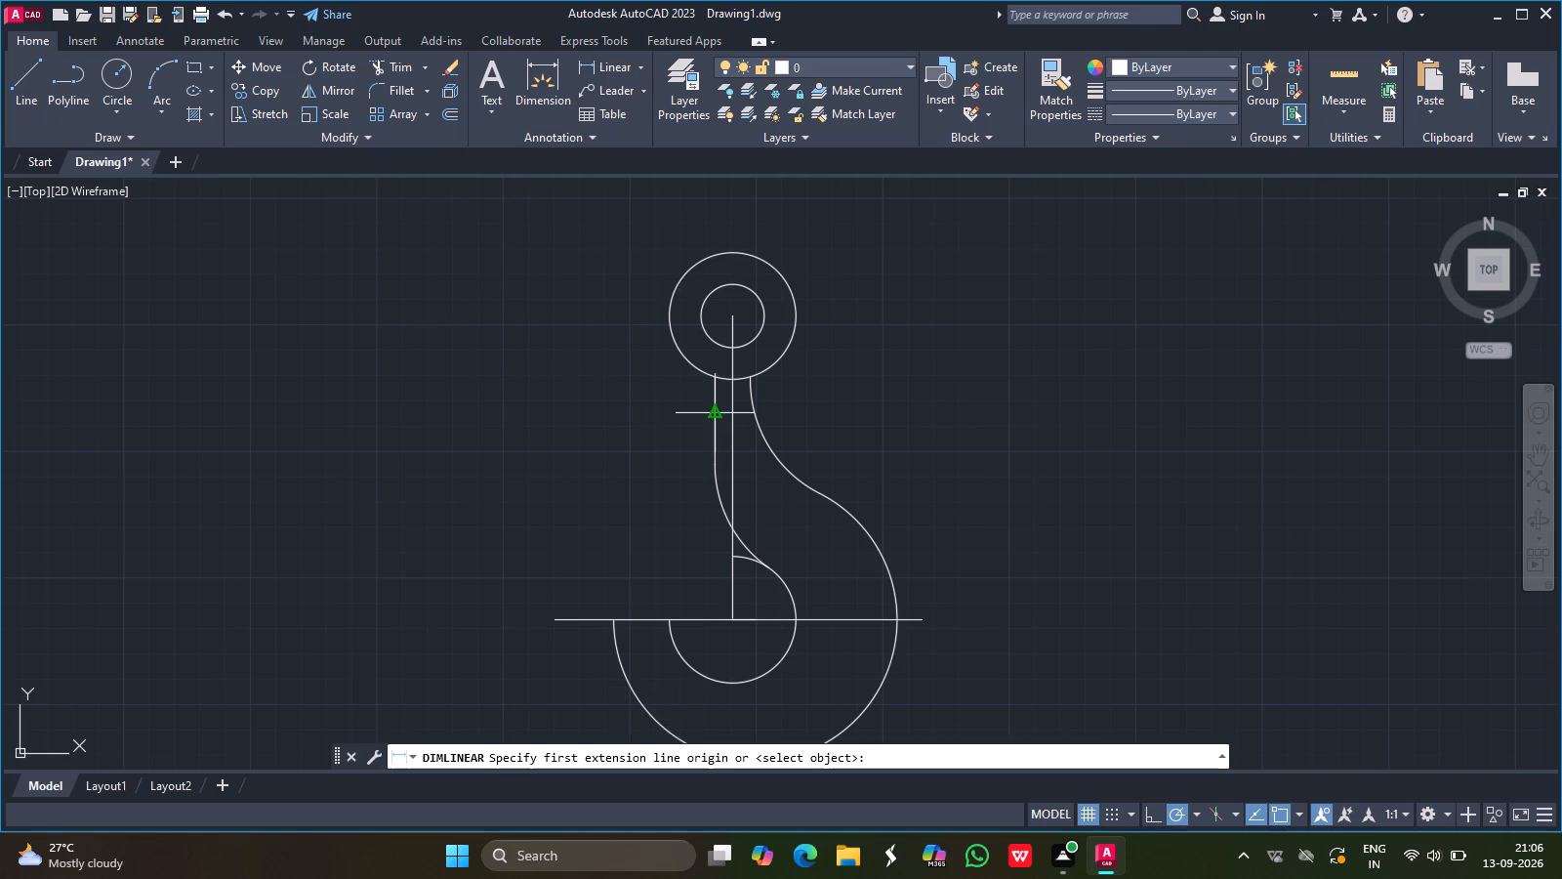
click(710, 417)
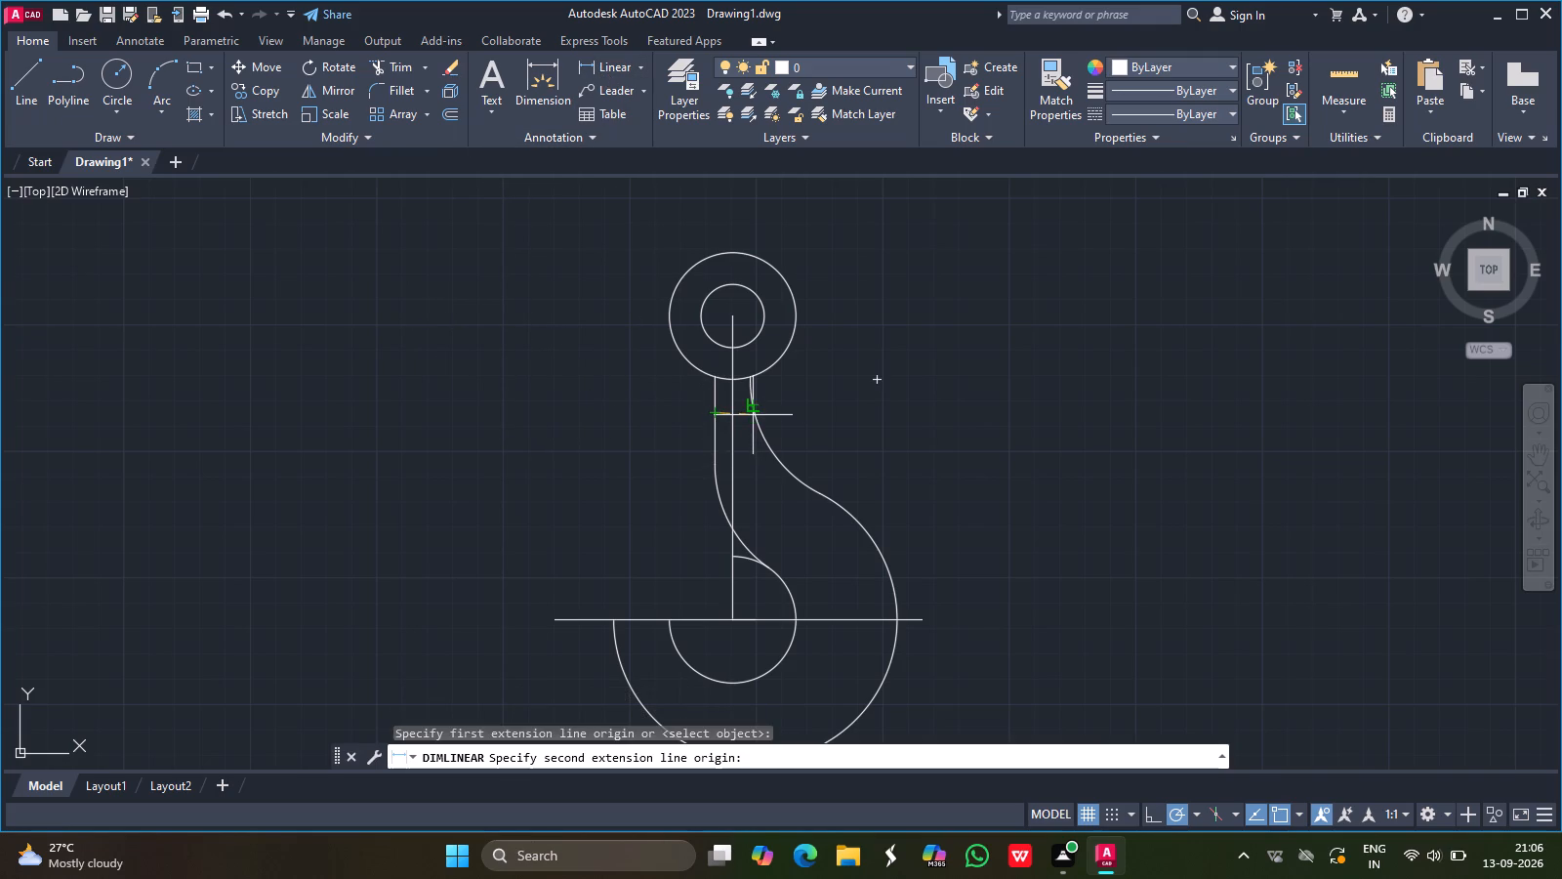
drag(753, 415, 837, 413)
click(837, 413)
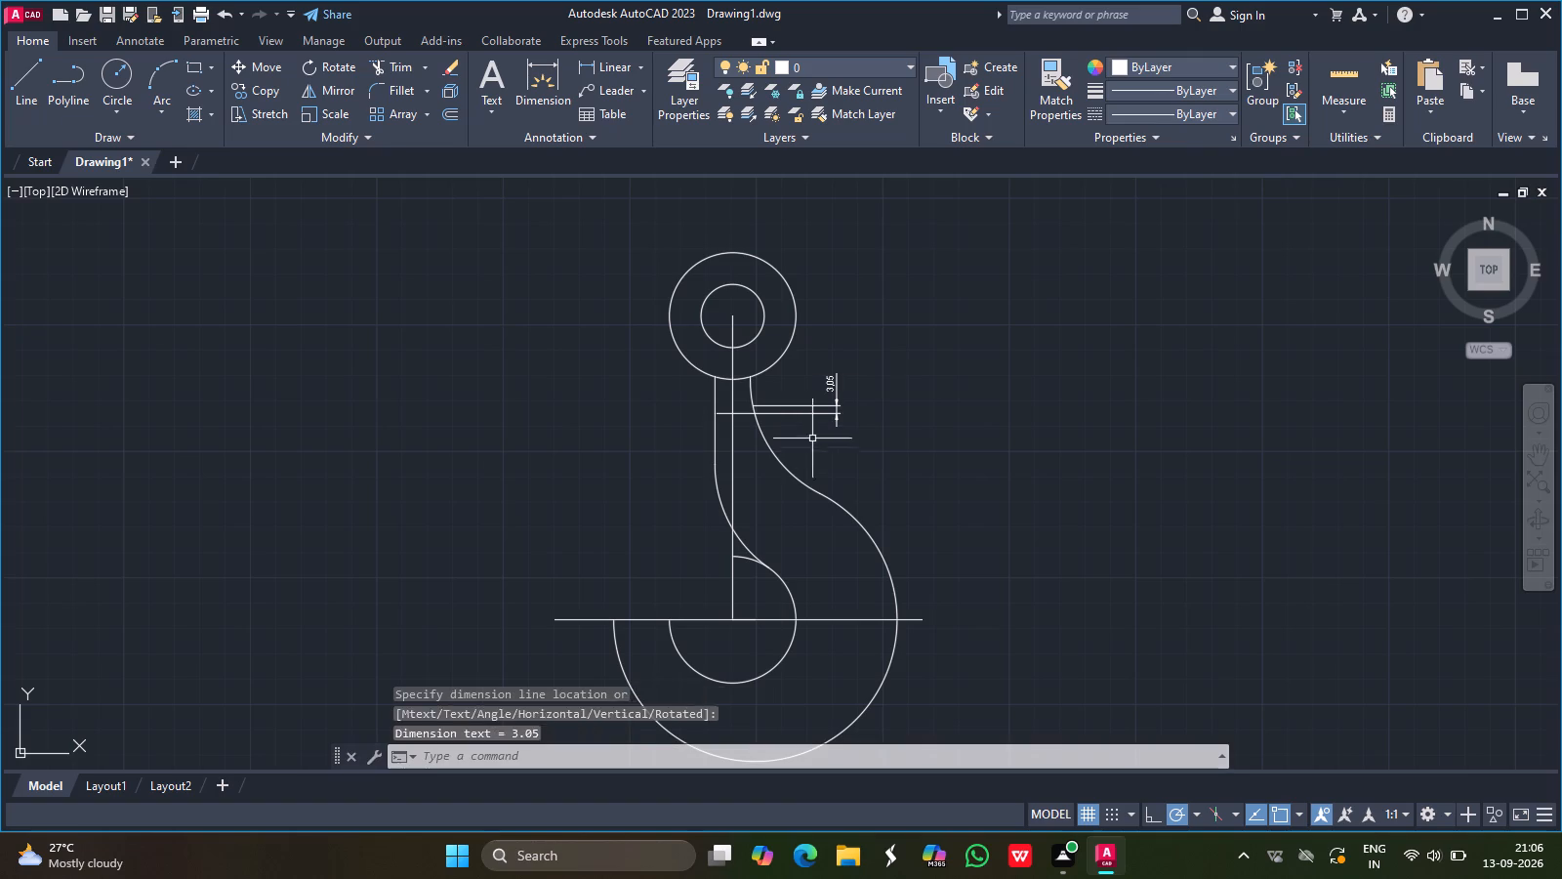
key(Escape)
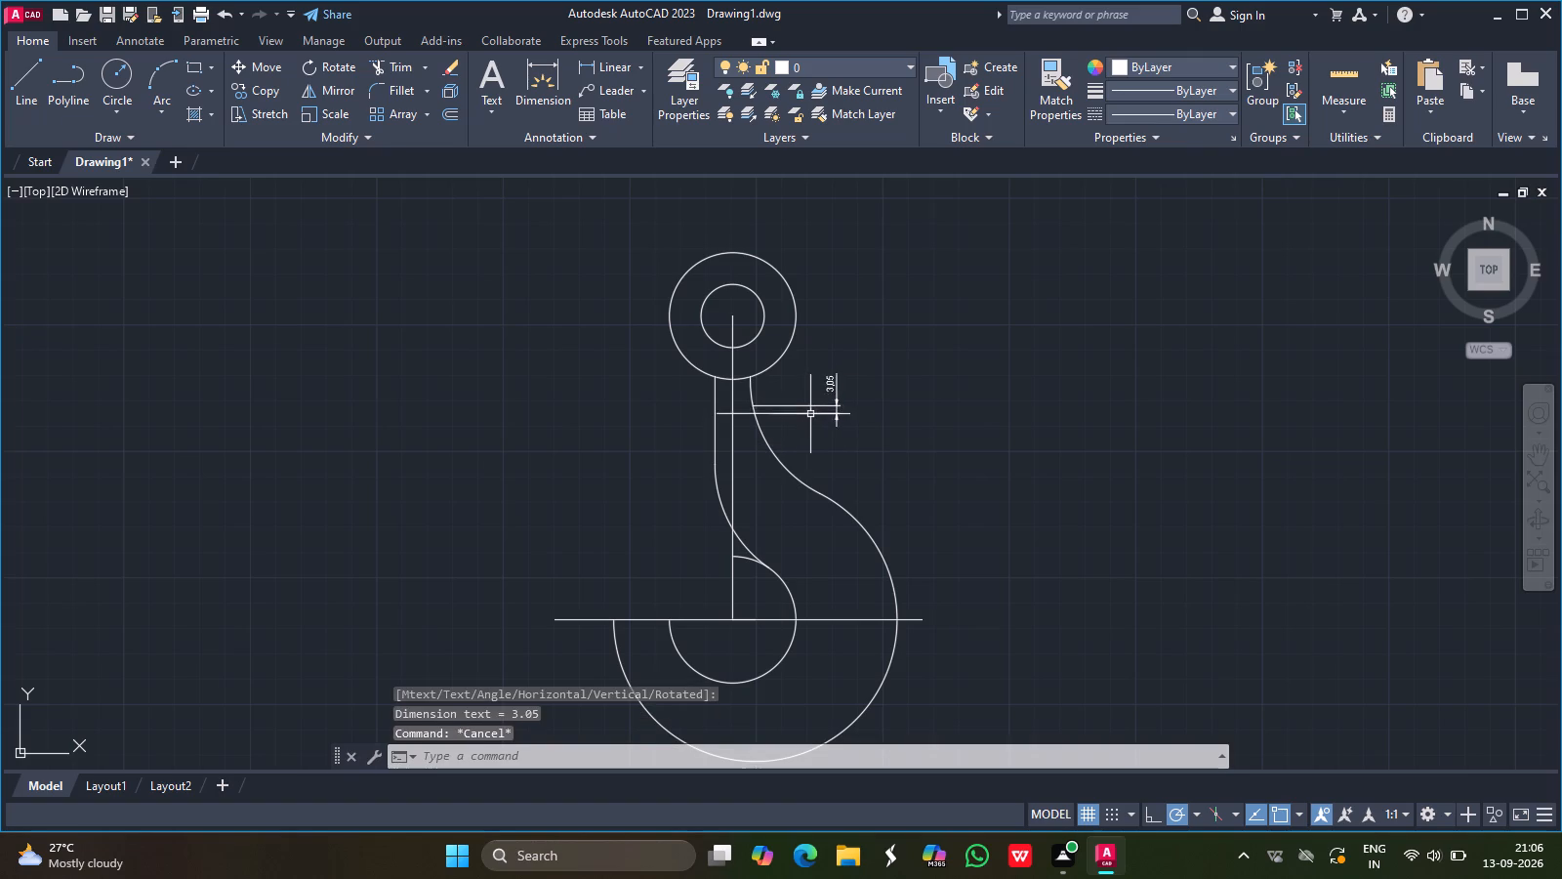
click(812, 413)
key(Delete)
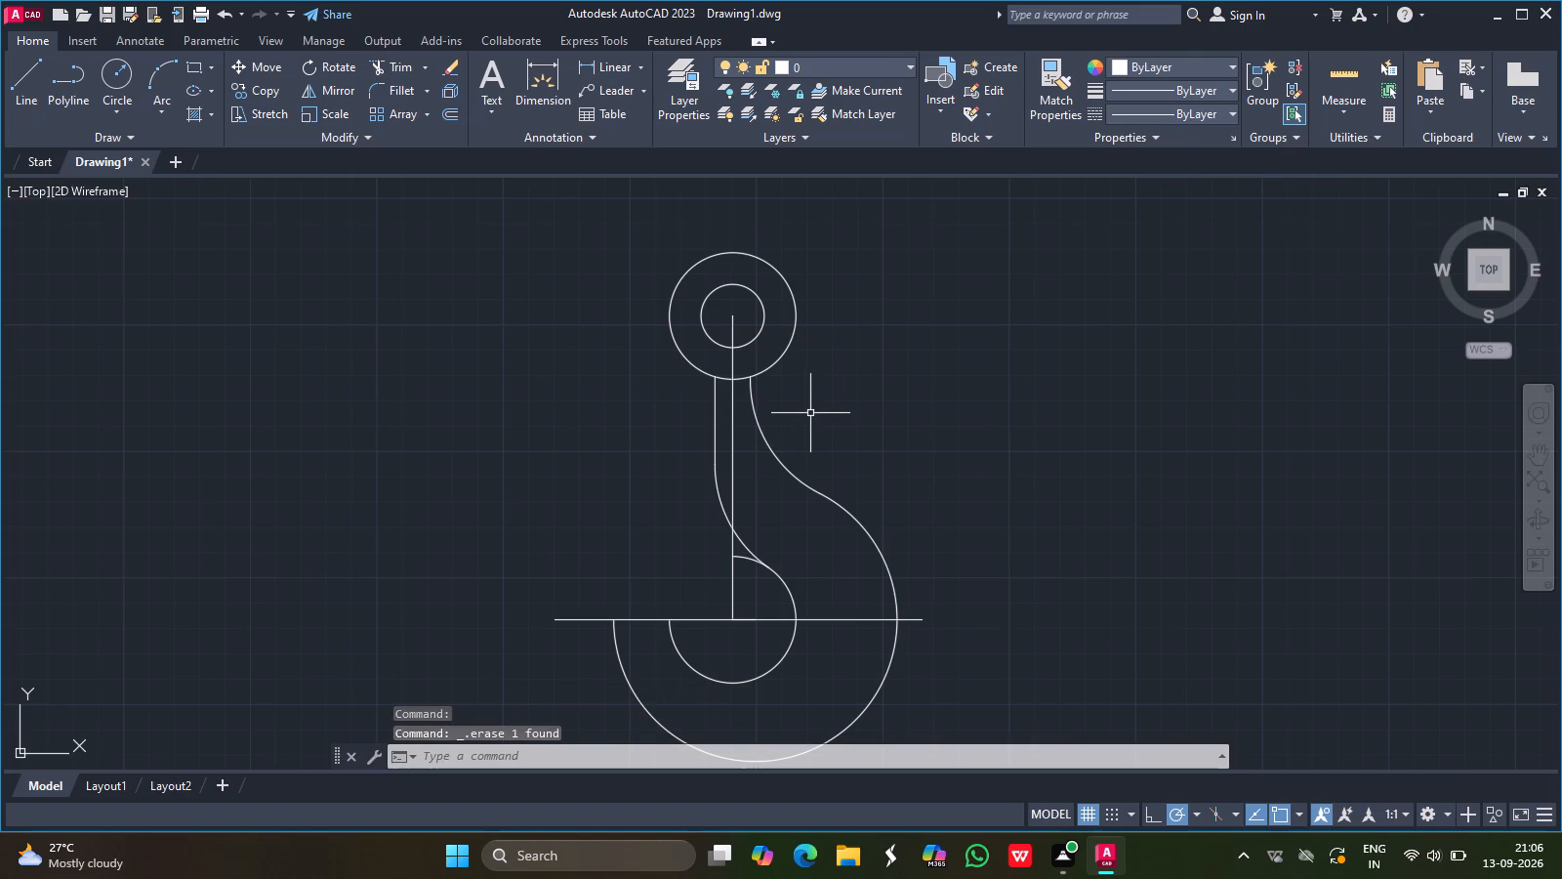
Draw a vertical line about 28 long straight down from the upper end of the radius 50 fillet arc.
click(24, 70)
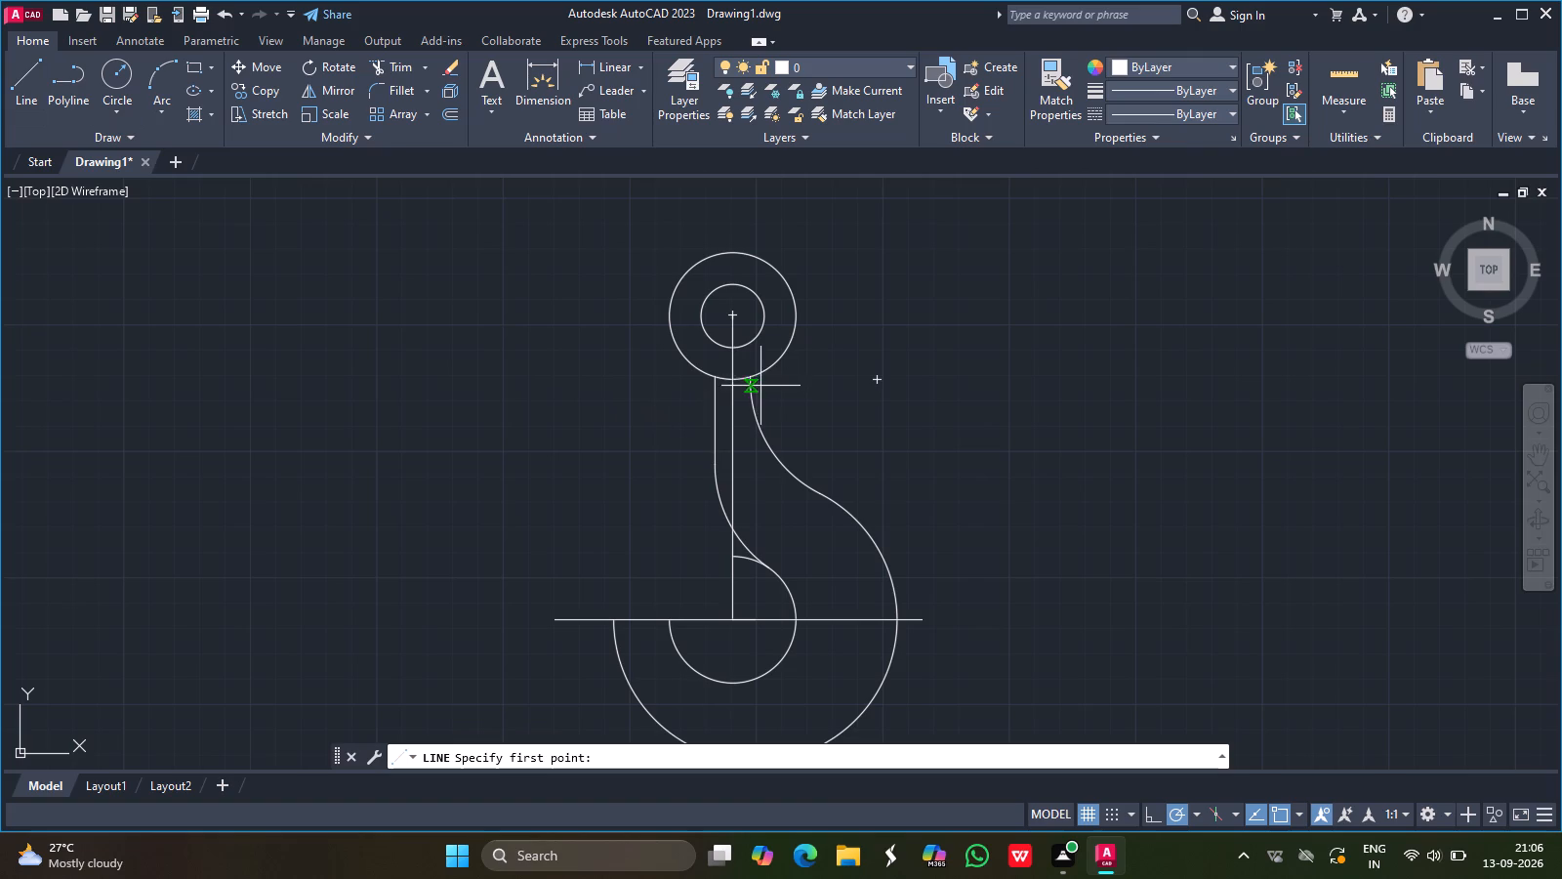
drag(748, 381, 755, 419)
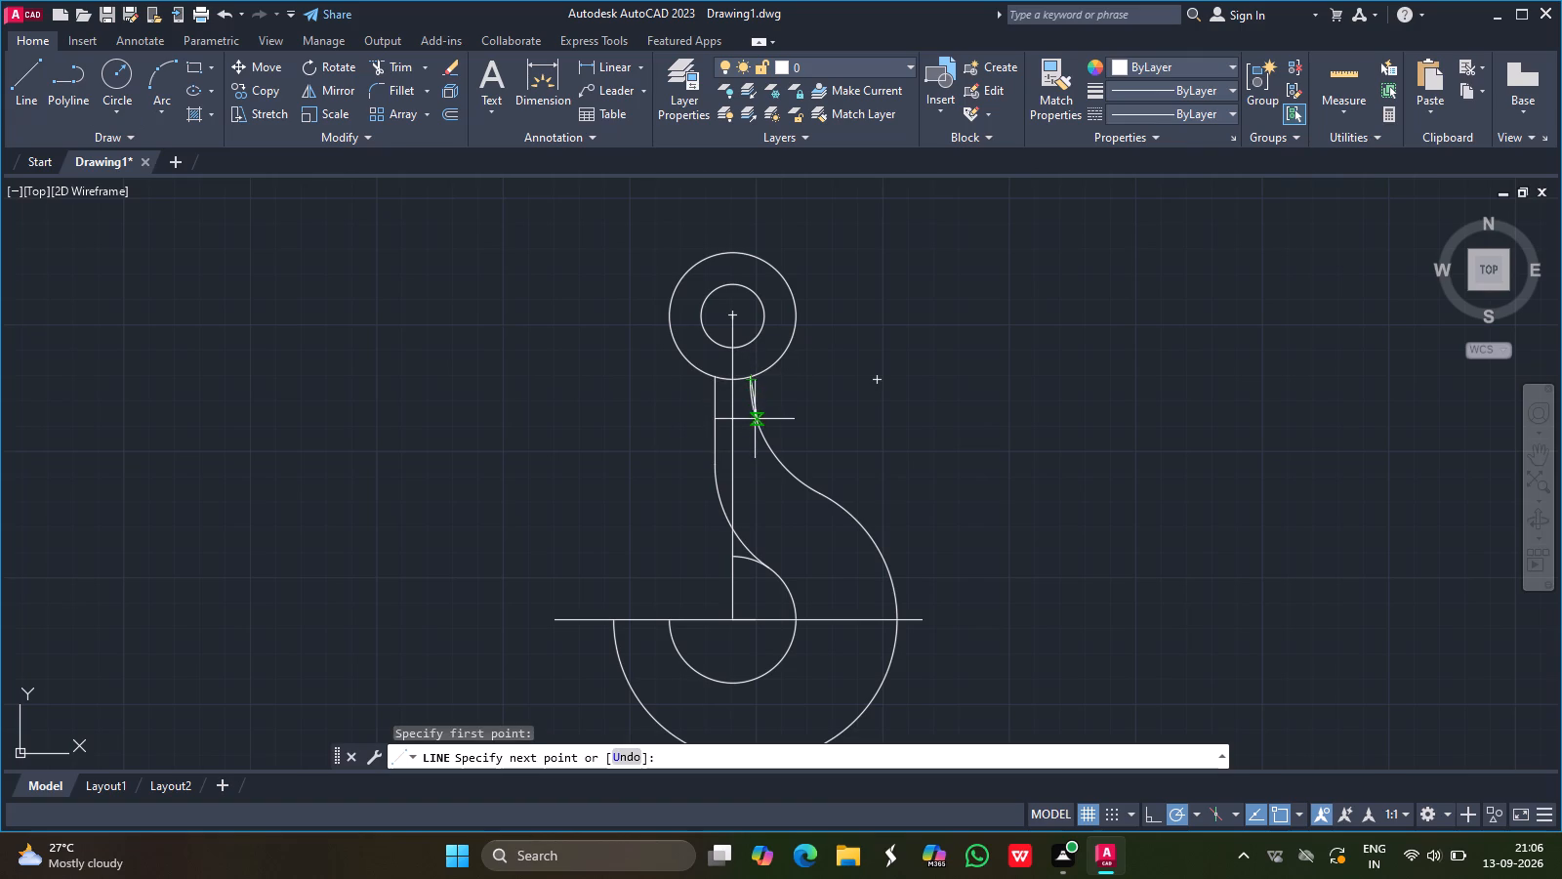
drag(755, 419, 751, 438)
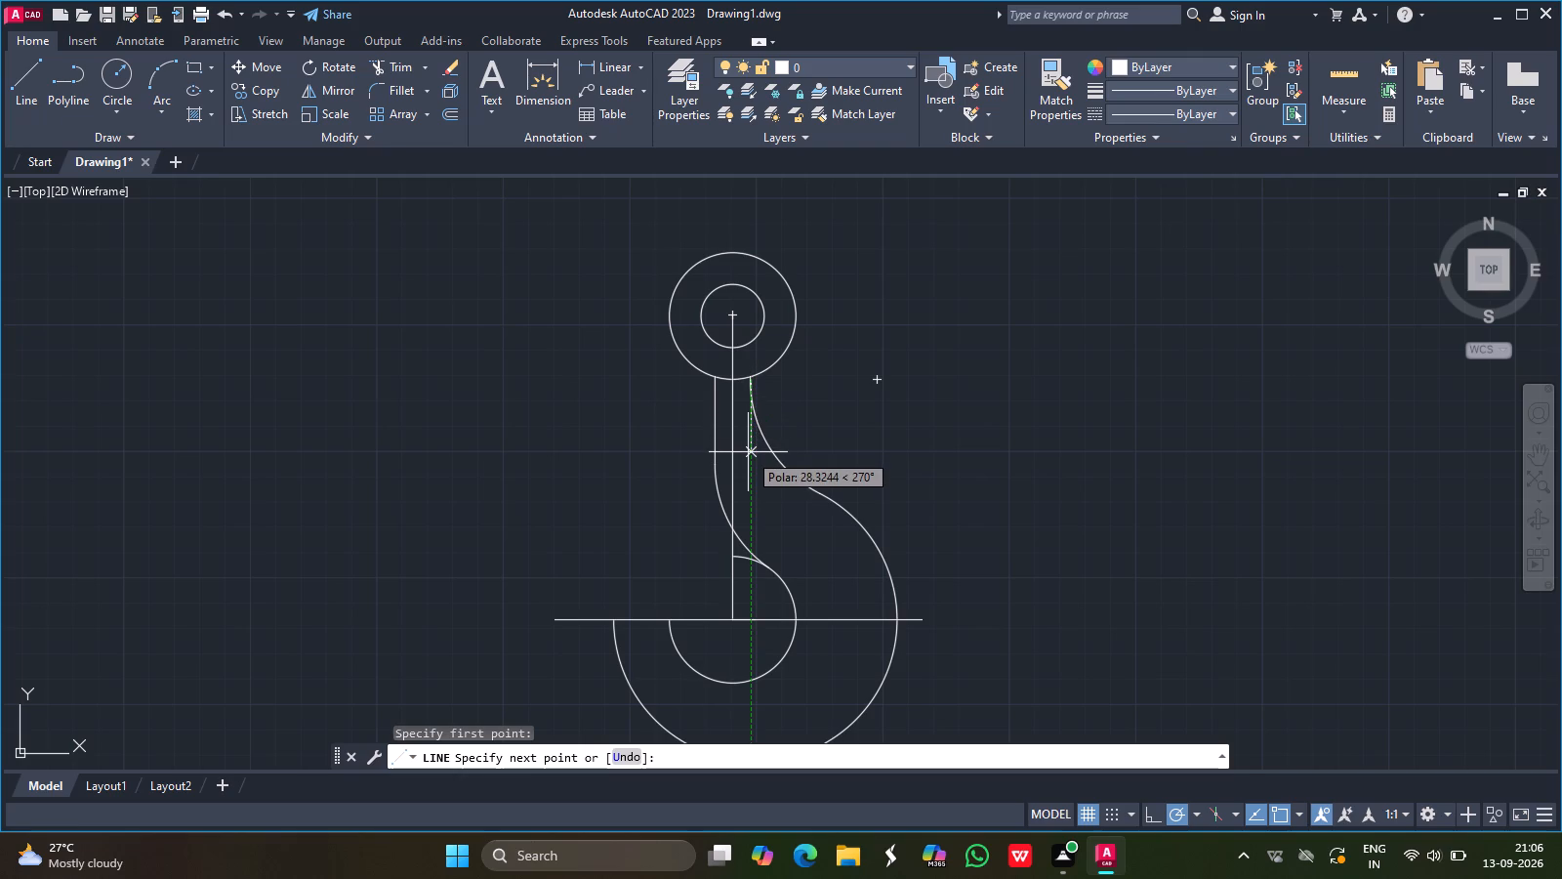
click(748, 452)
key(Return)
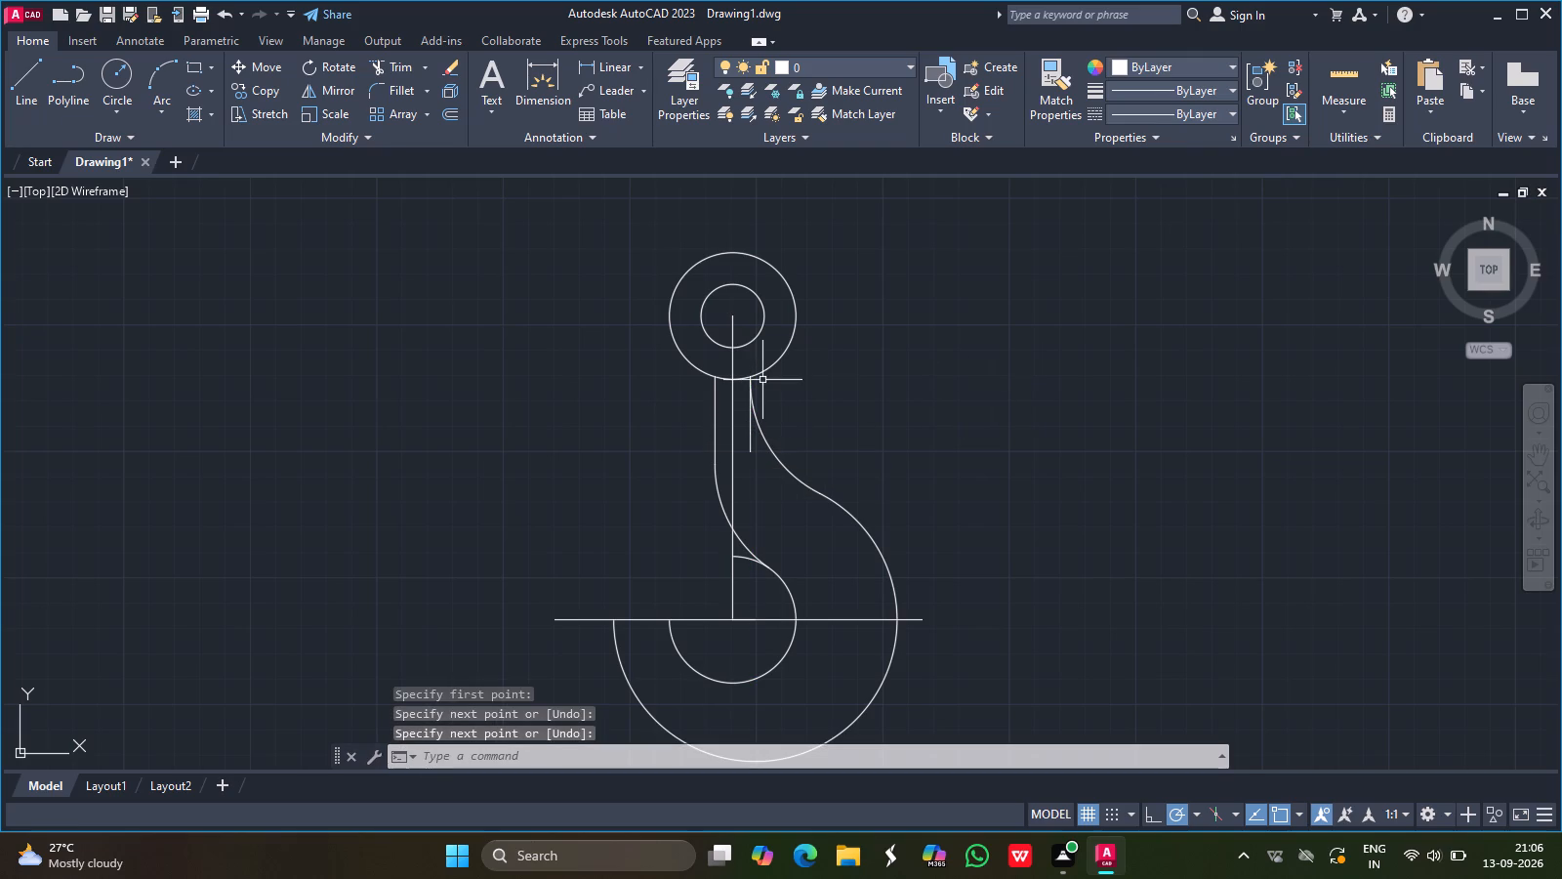
Measure the horizontal distance between the left and right vertical shank lines with a linear dimension, without placing it.
click(607, 63)
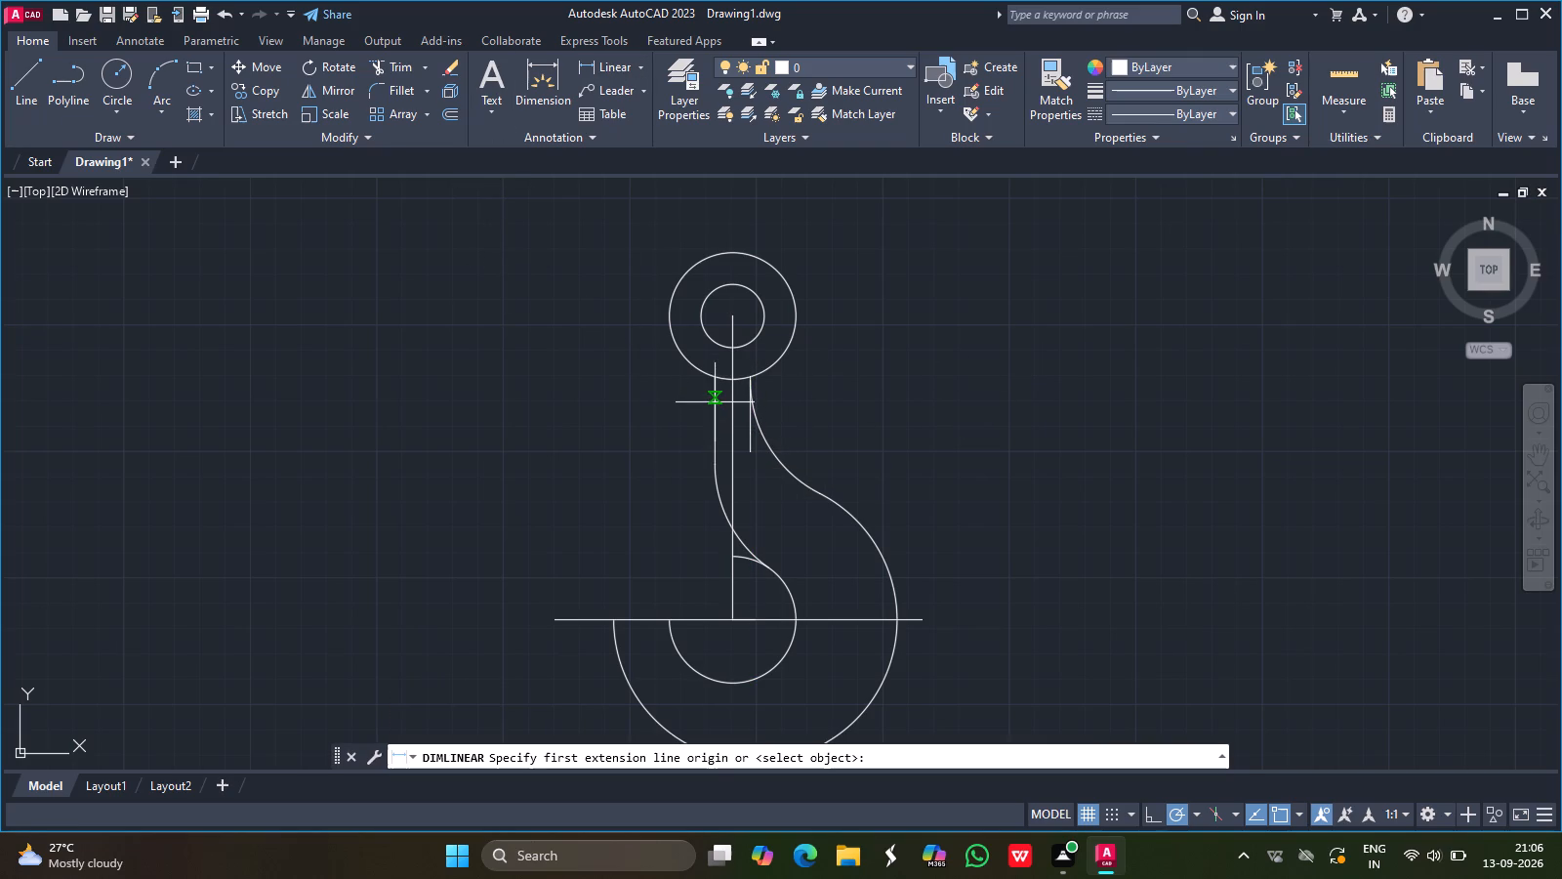
drag(715, 418, 753, 421)
drag(753, 421, 753, 425)
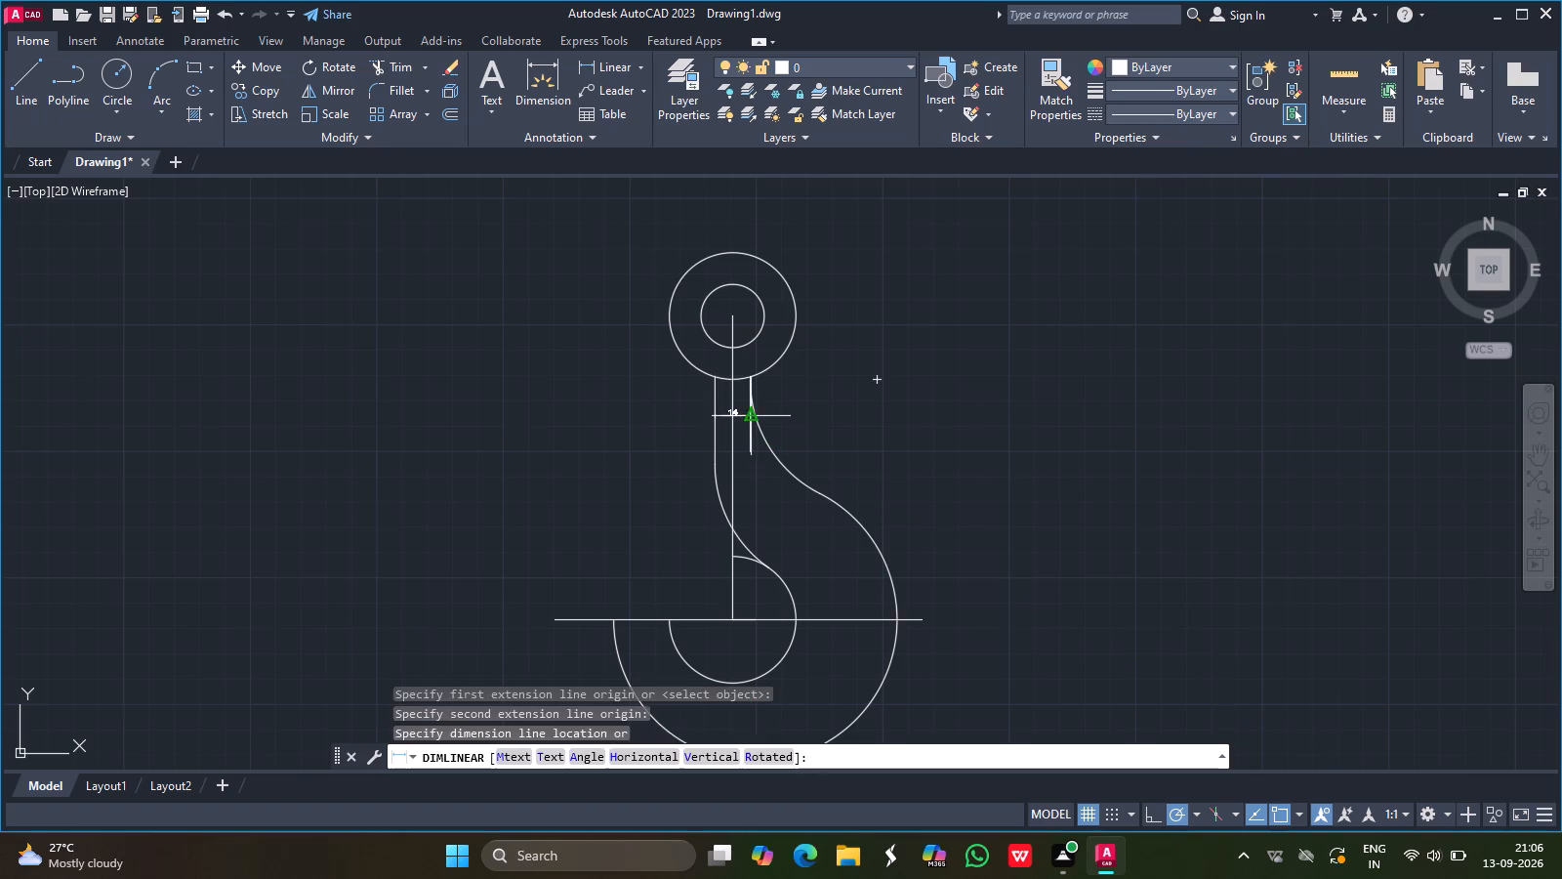
drag(753, 425, 763, 495)
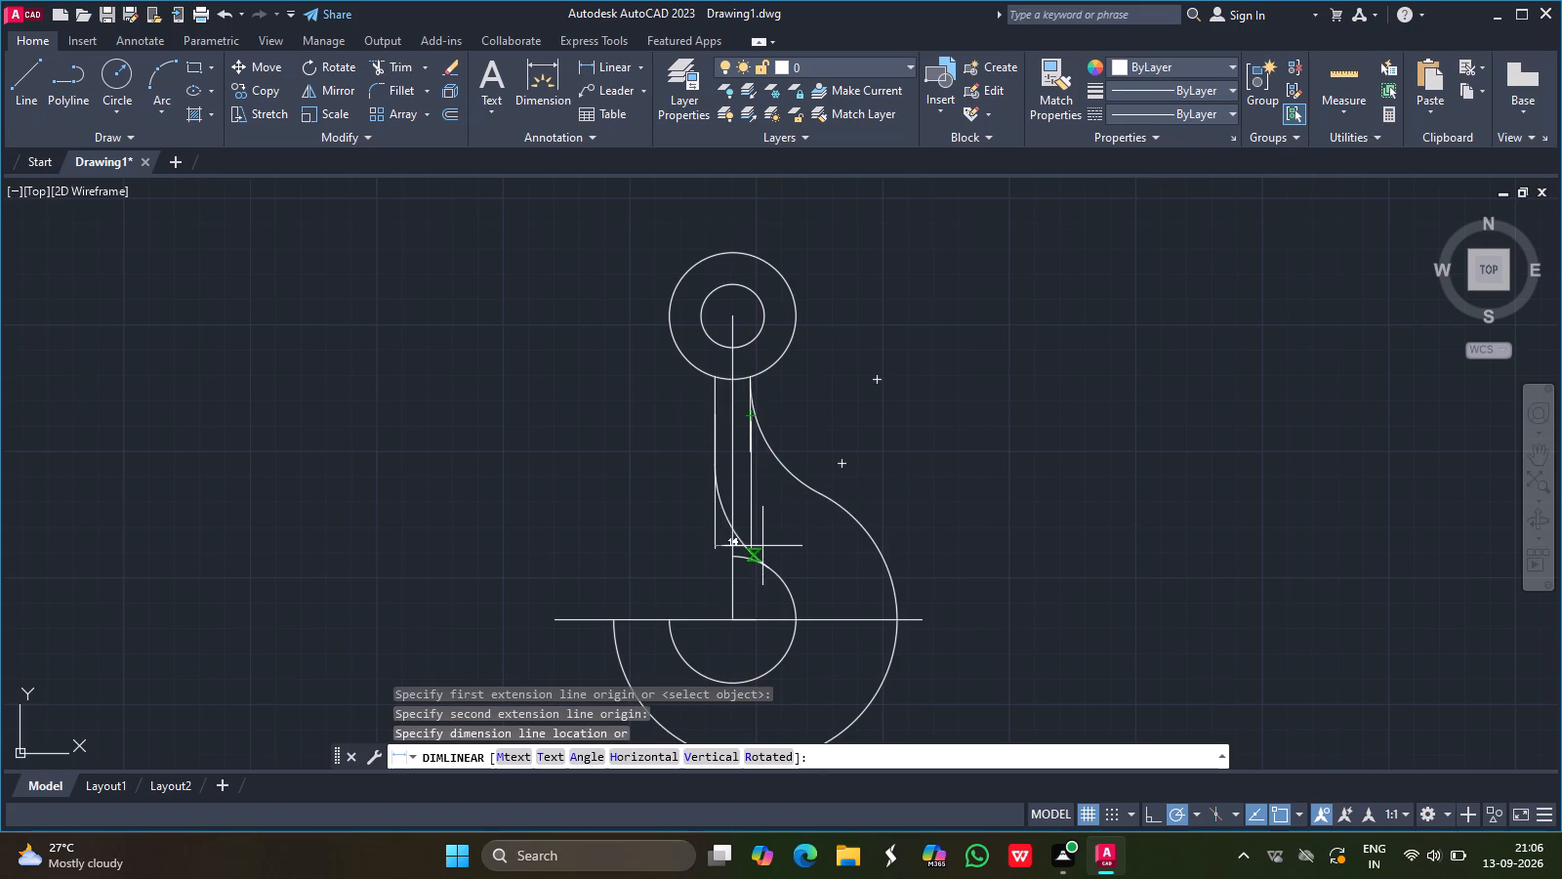
key(Escape)
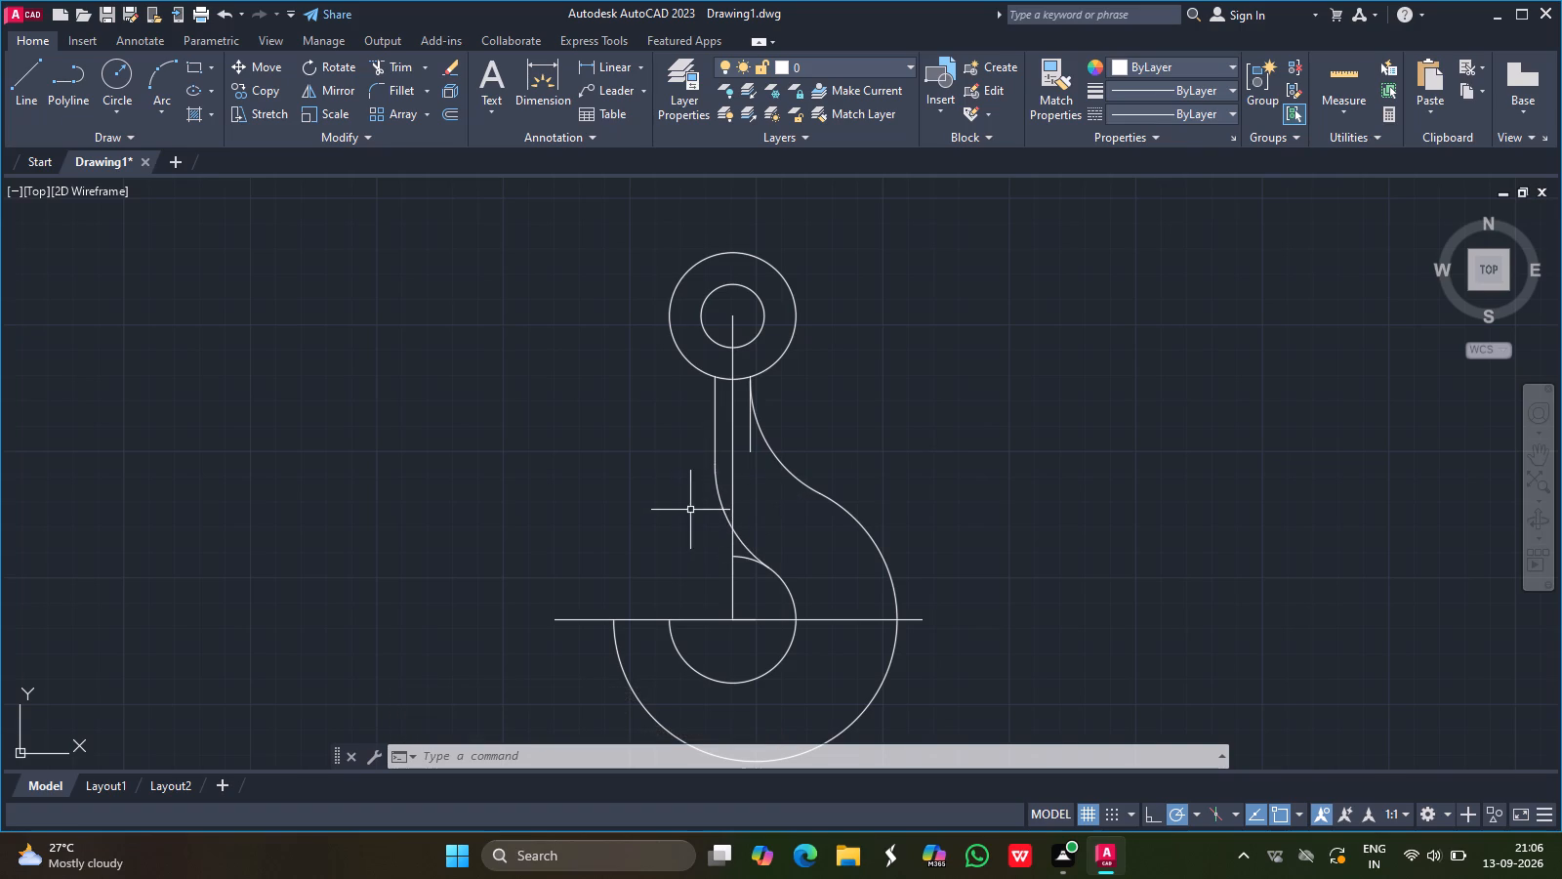
Erase the old shank sides: the right vertical line, the radius 50 fillet arc and the left vertical line.
click(750, 440)
key(Delete)
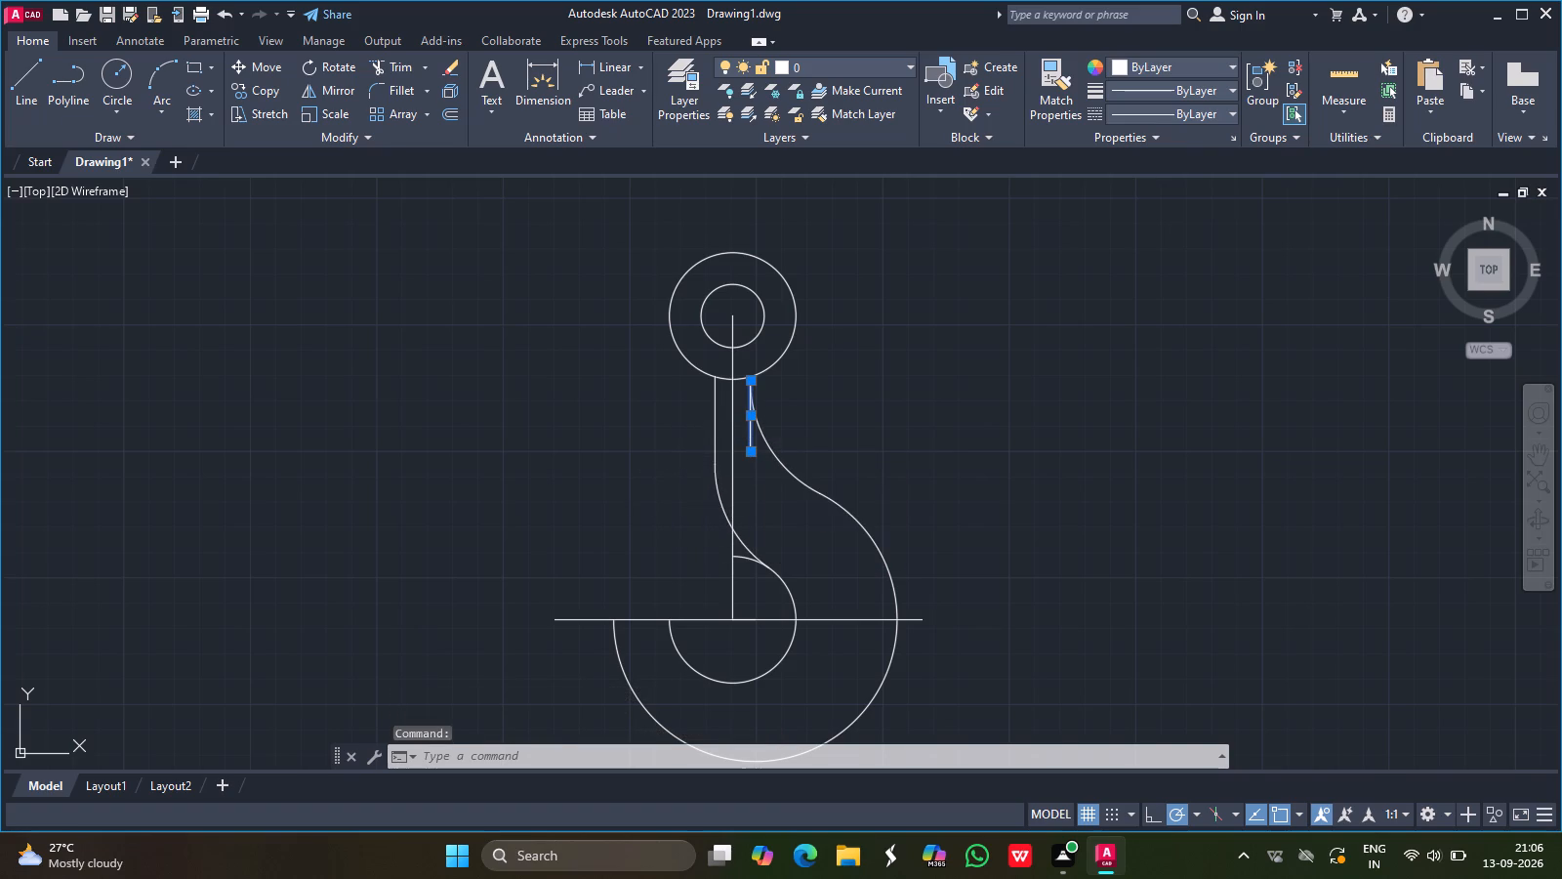
click(768, 451)
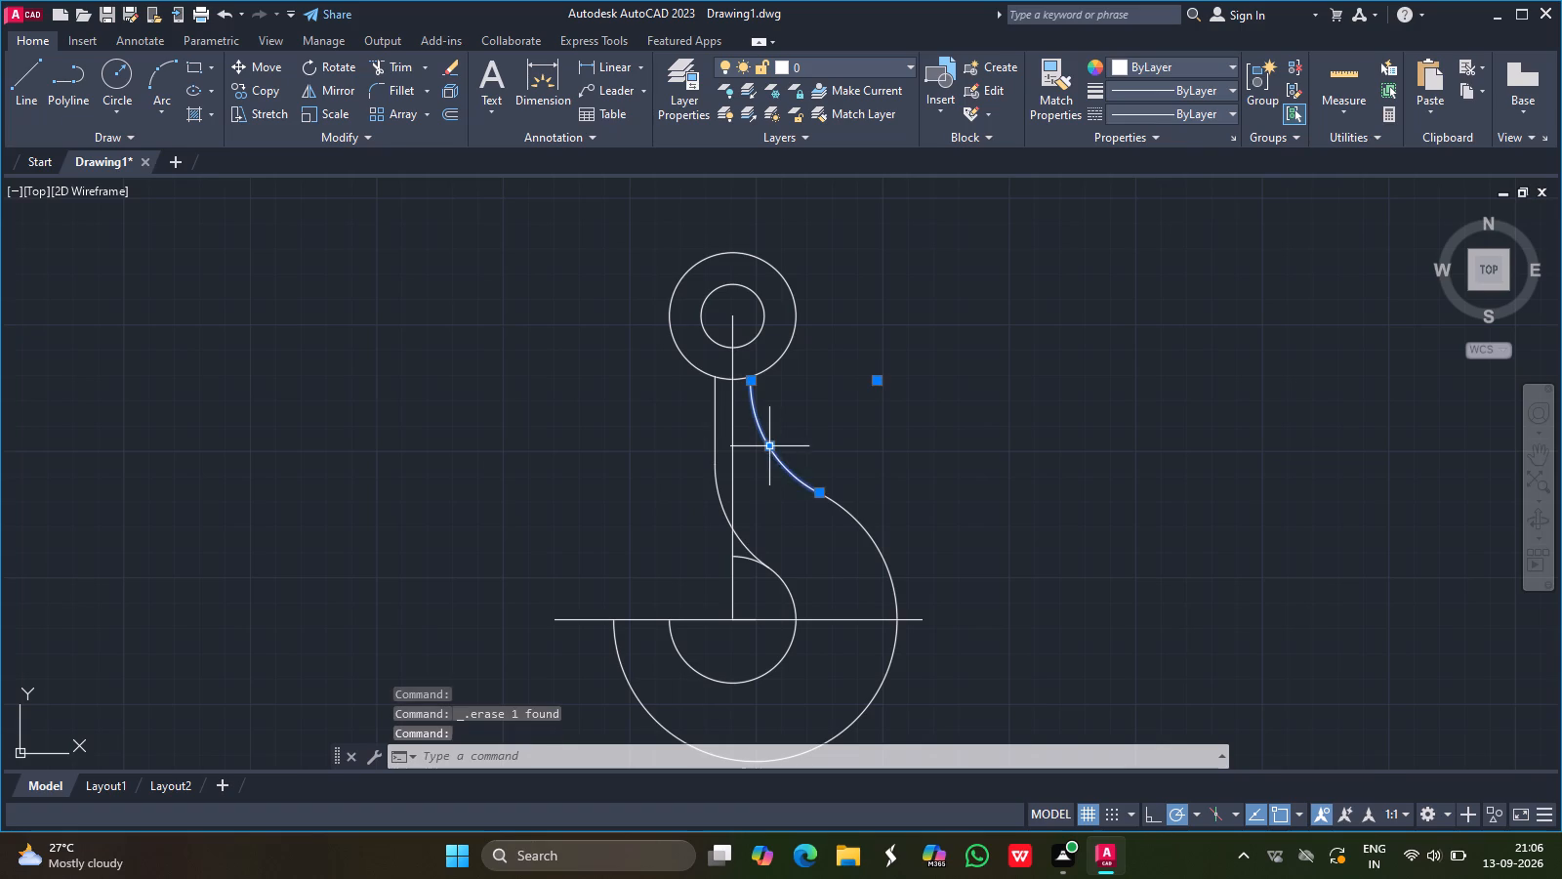
key(Delete)
key(Delete)
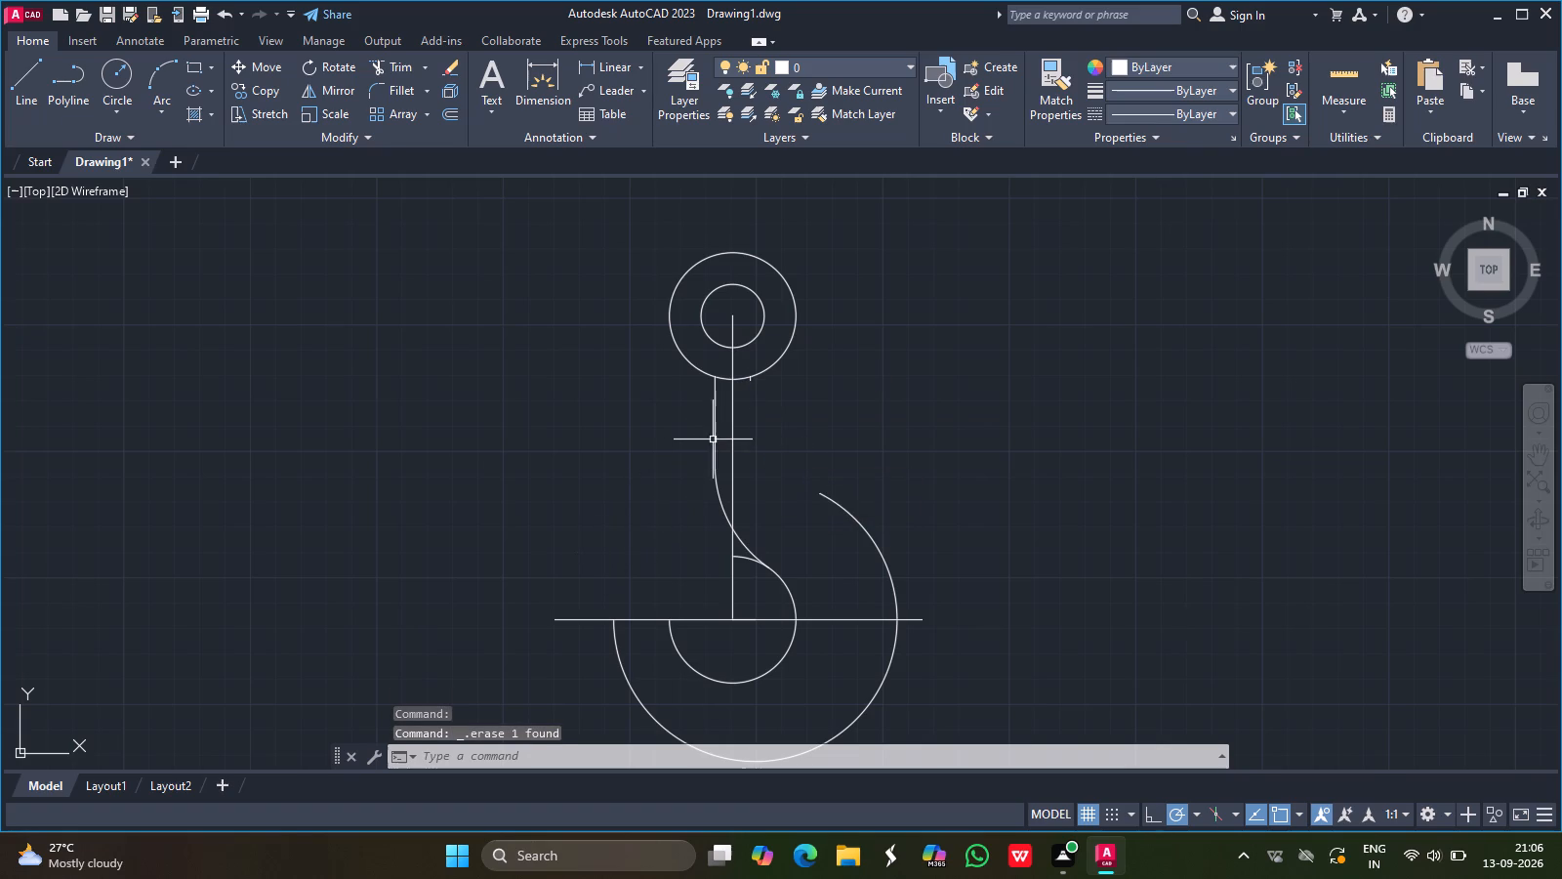
click(716, 440)
key(Delete)
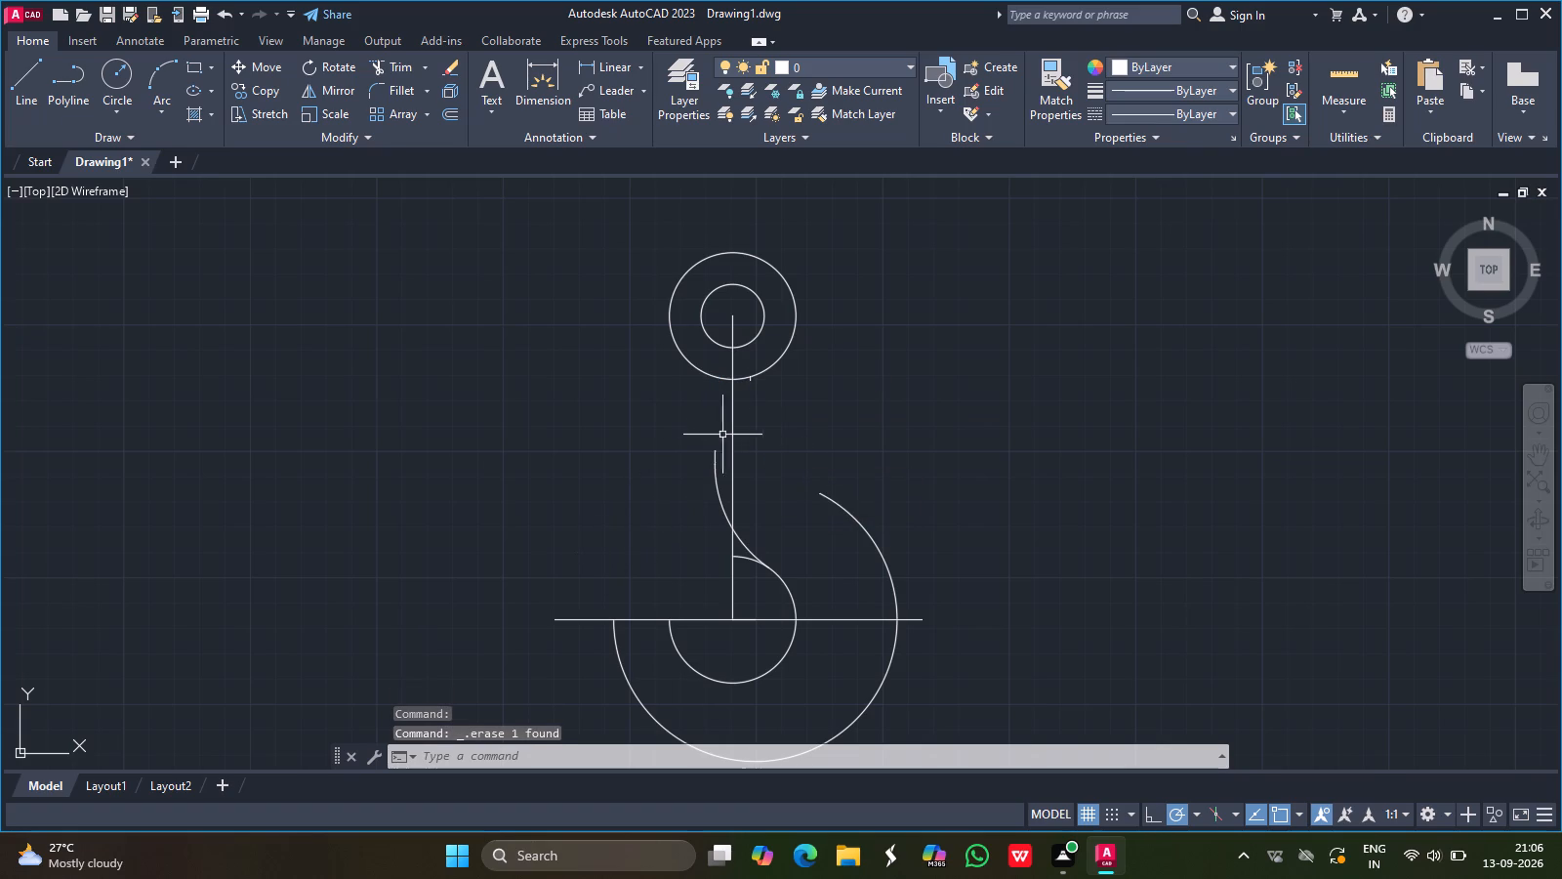
Offset the vertical centre line by 14 to both its left and right sides.
click(732, 409)
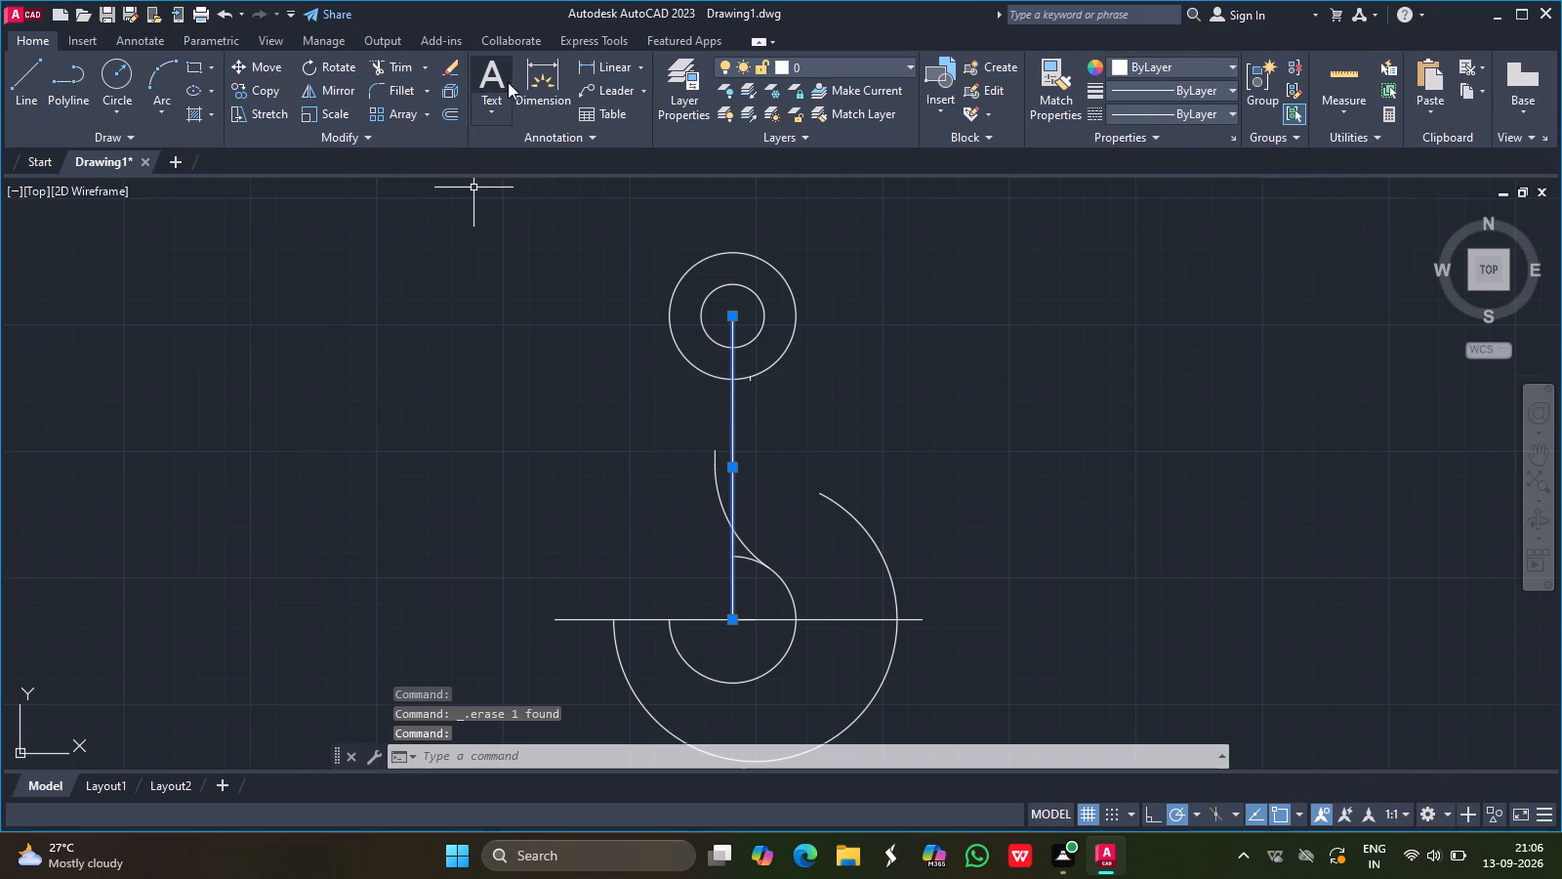
click(453, 112)
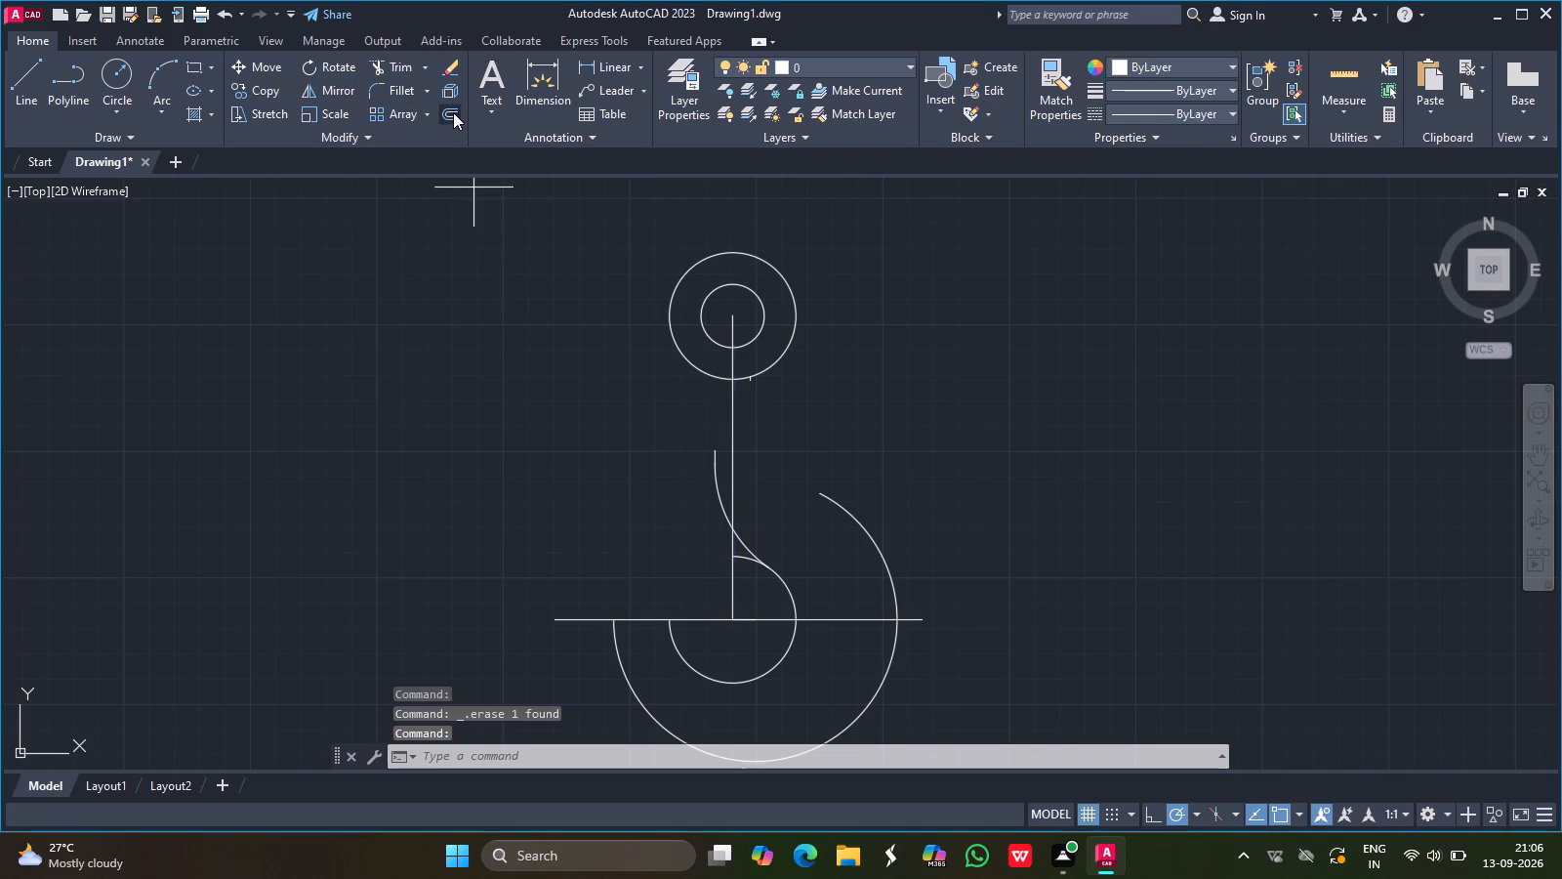
text(14)
key(Return)
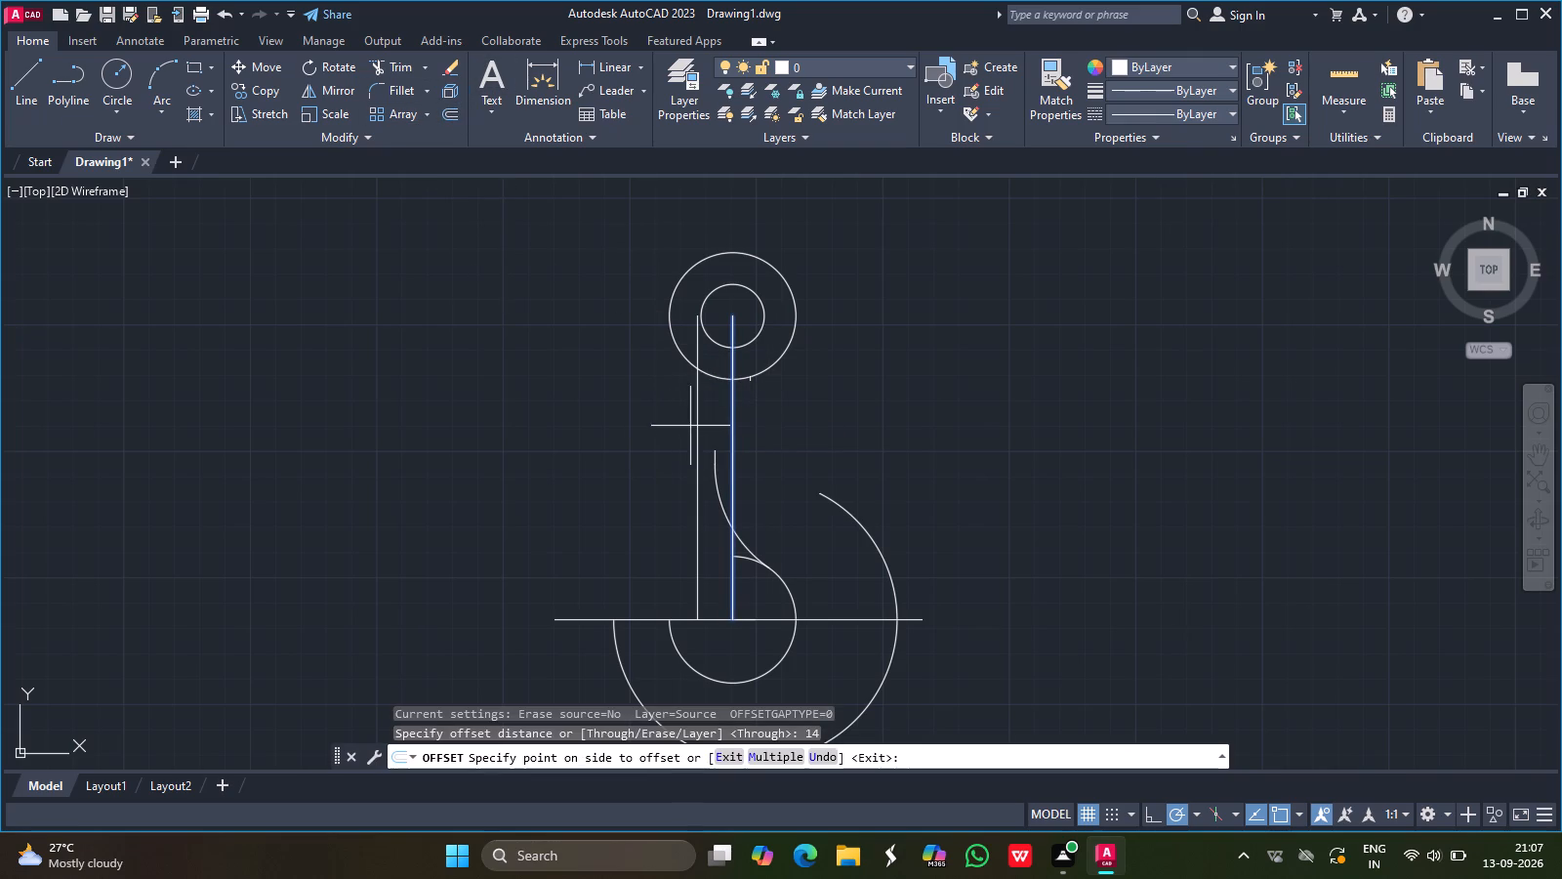
click(689, 433)
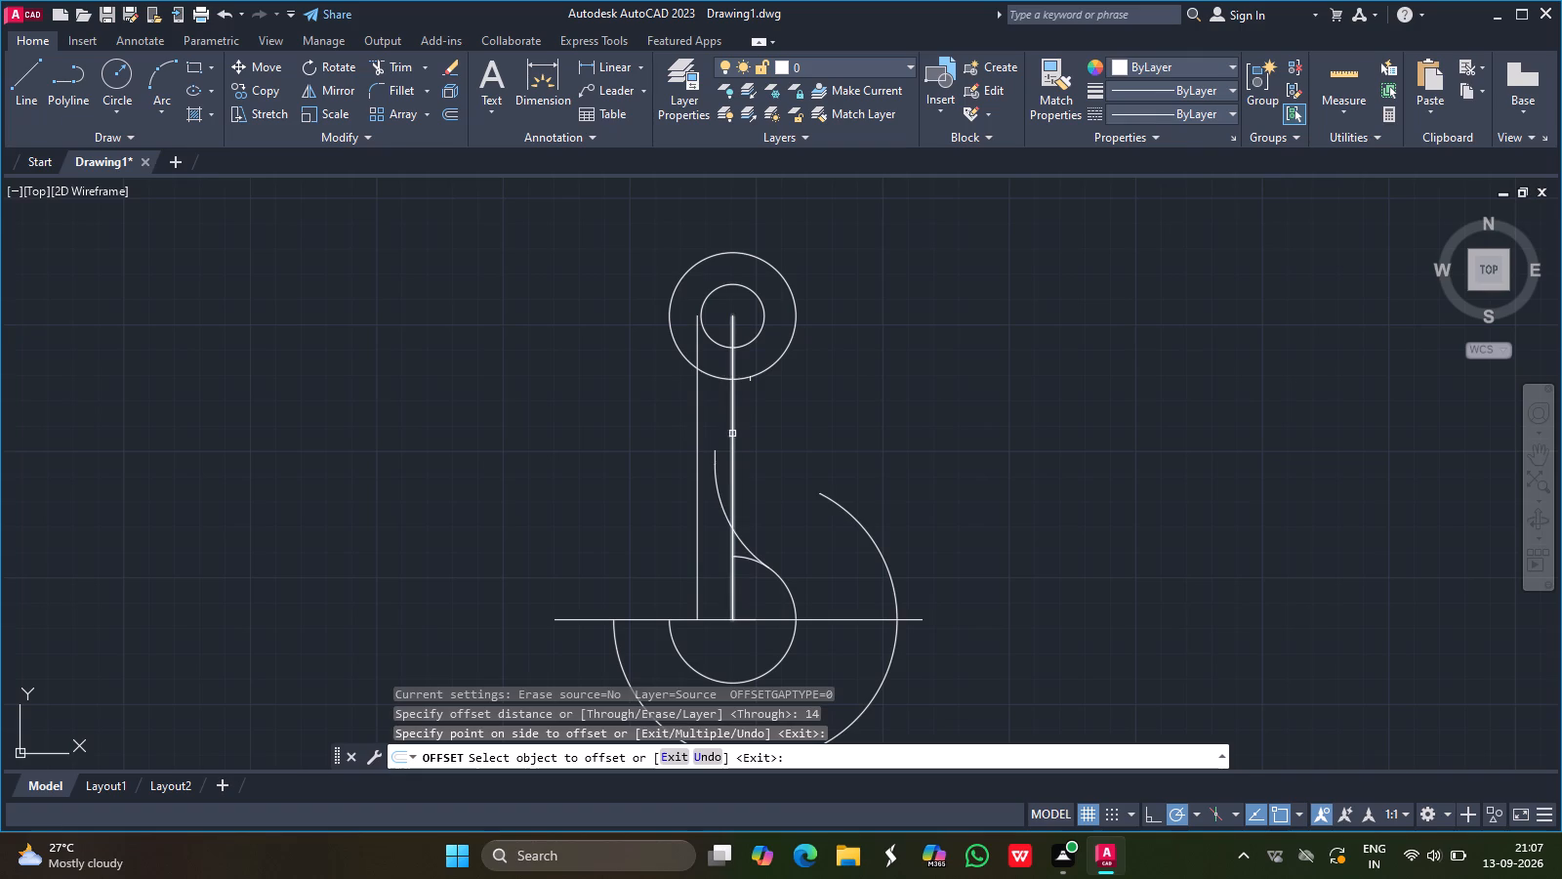
drag(734, 435, 759, 435)
click(759, 435)
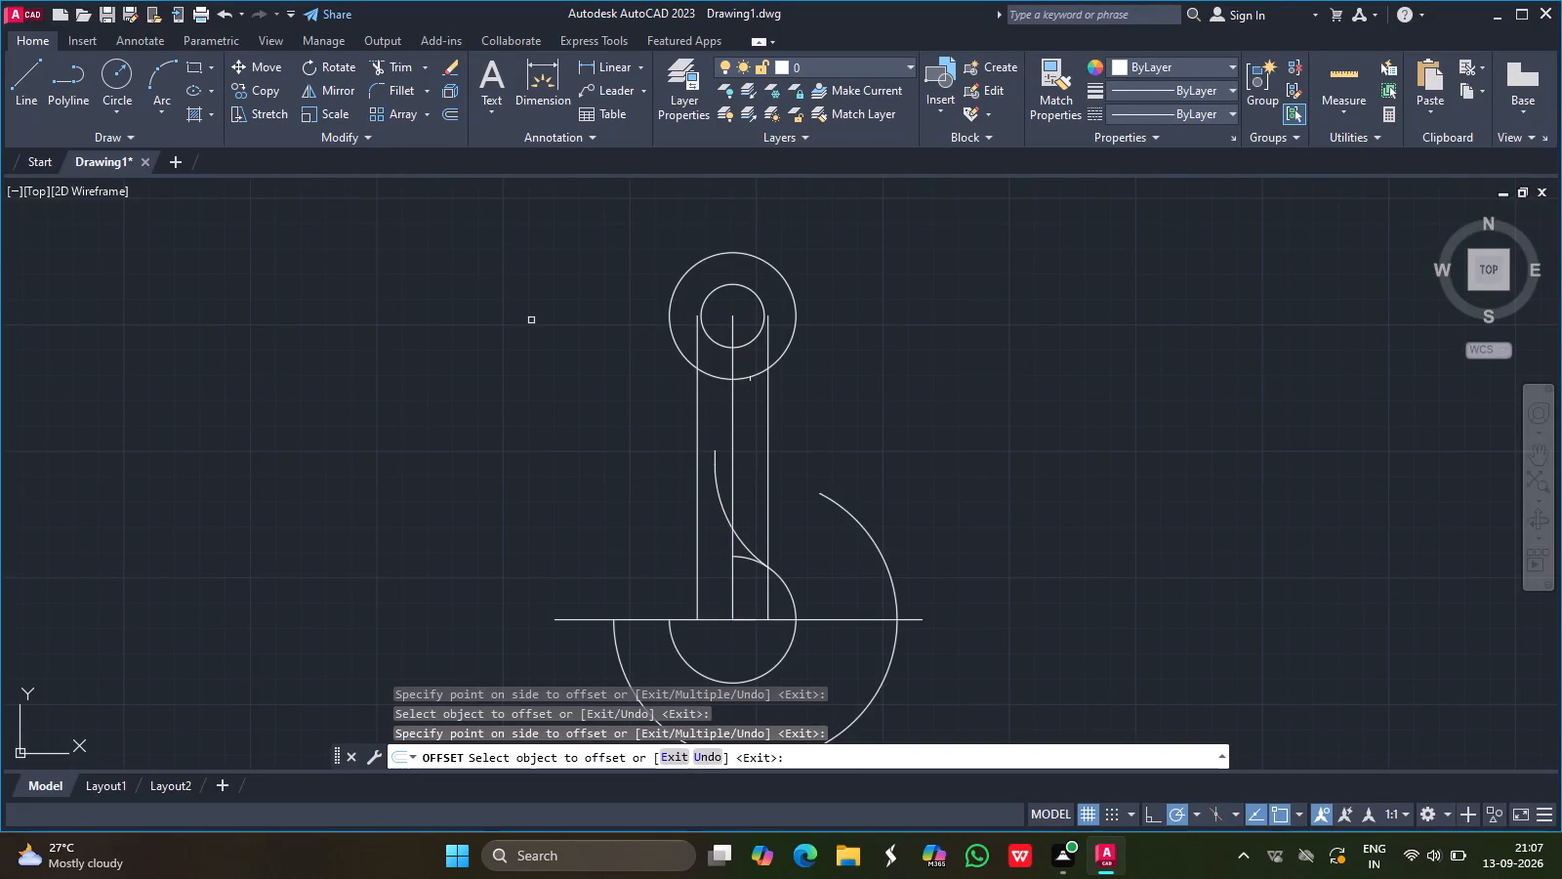
Fillet the right offset shank line with the large outer hook arc using a radius of 50, without trimming.
click(390, 96)
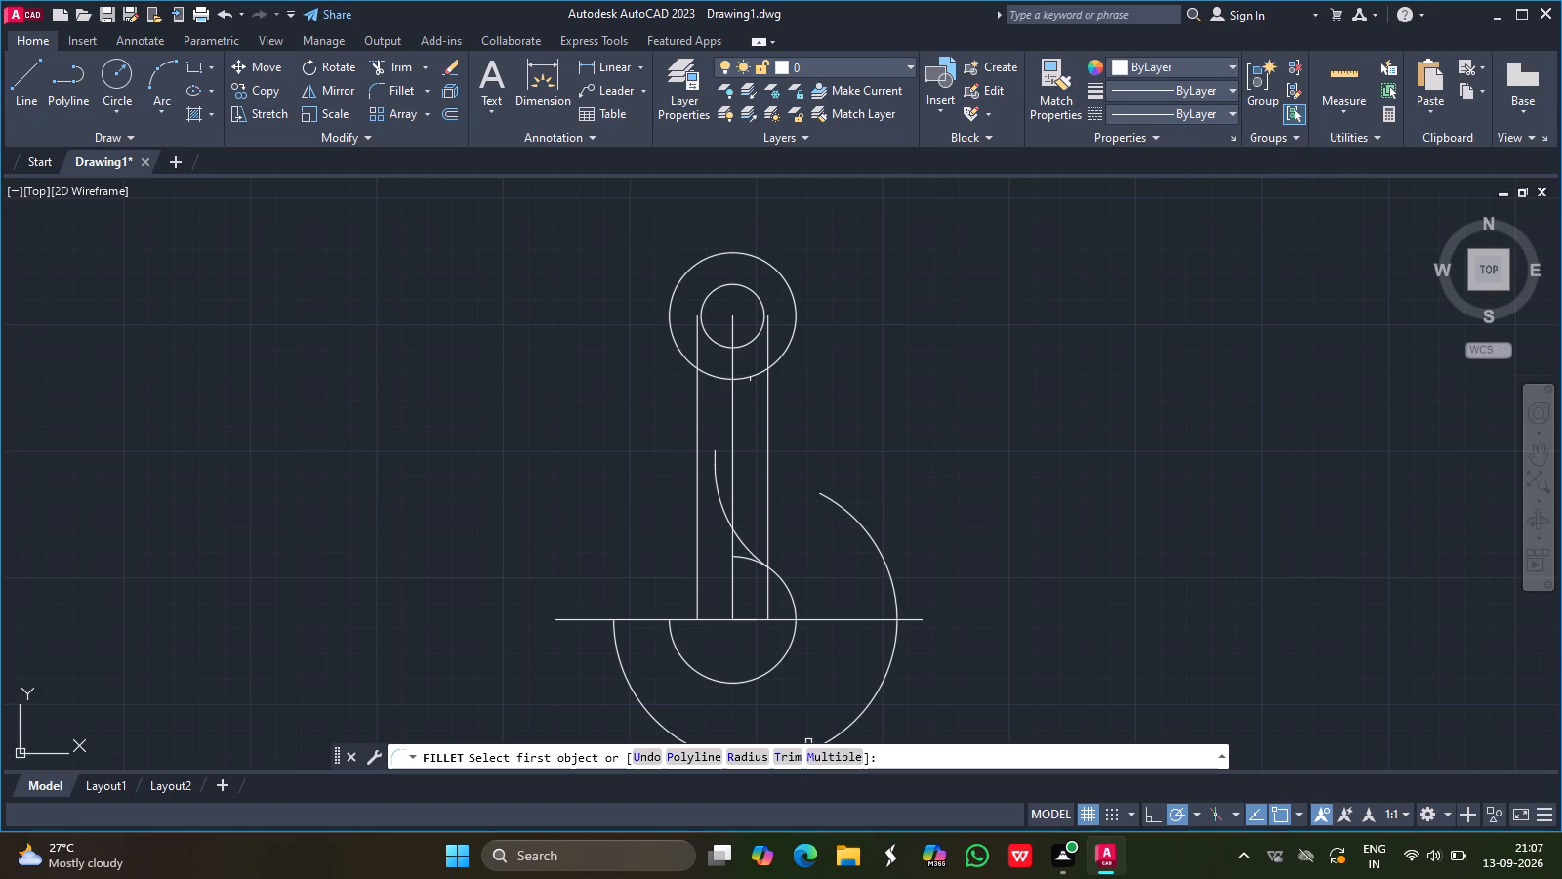
text(50)
key(Return)
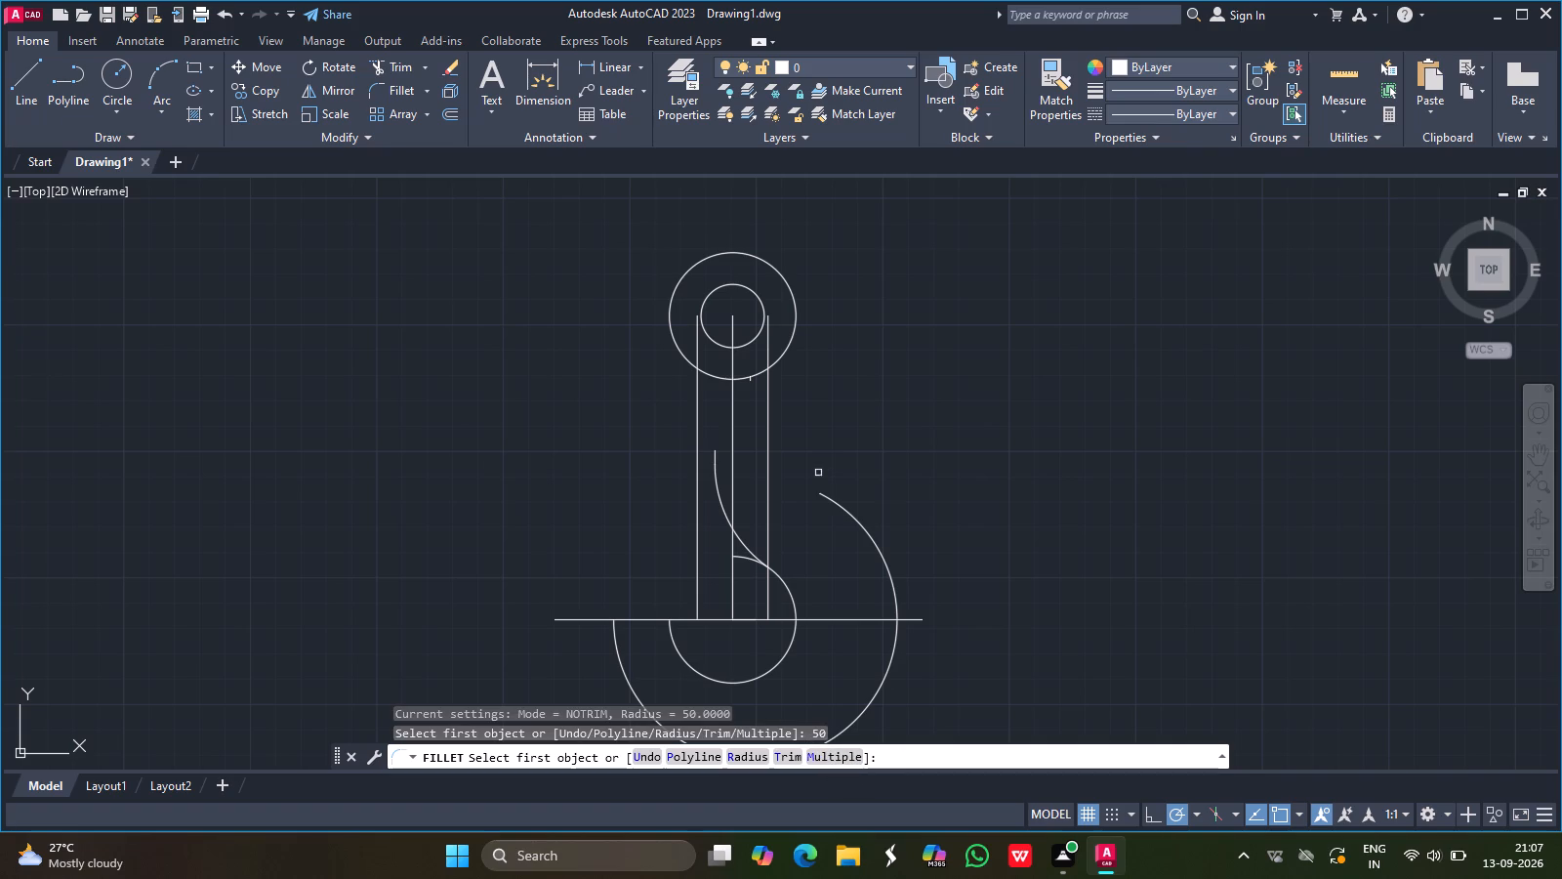
drag(769, 466, 822, 496)
click(822, 496)
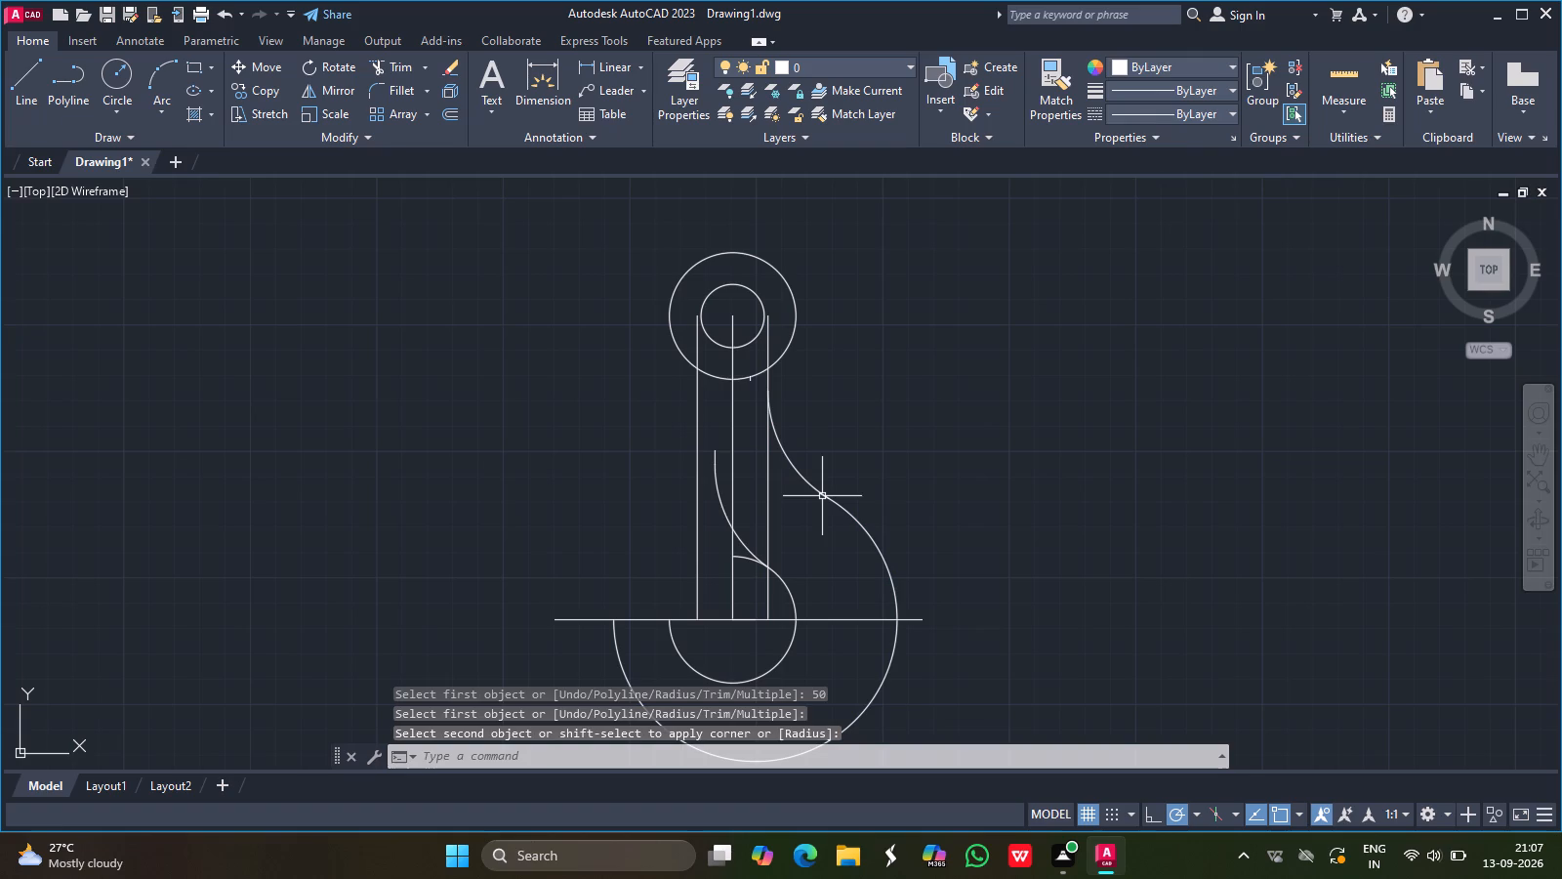
Trim the right offset shank line between the radius 50 fillet and the horizontal centre line.
click(396, 72)
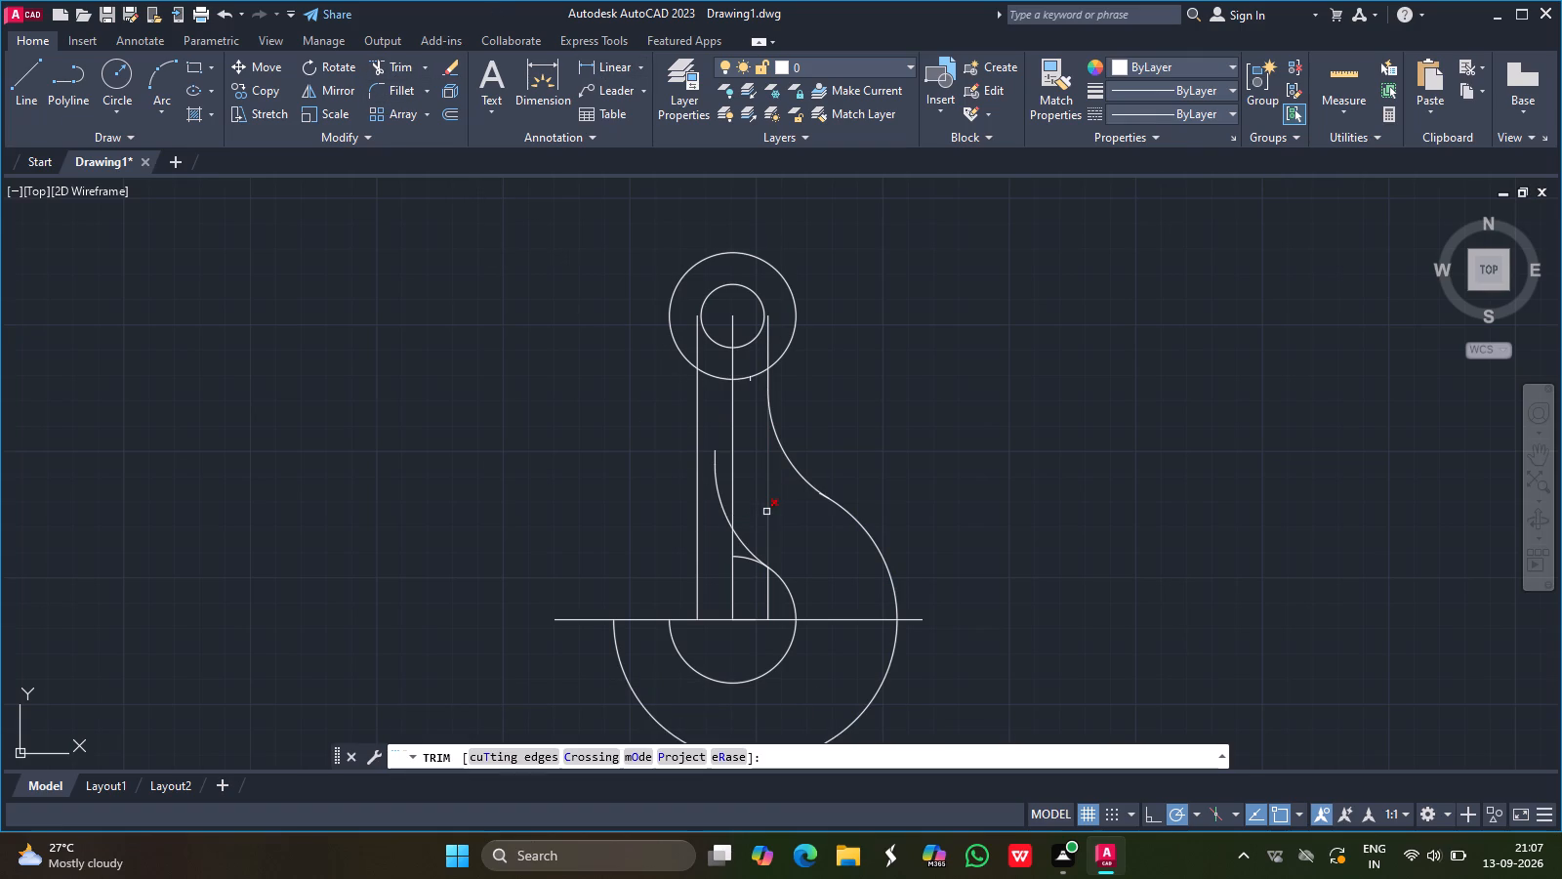
drag(766, 512, 768, 585)
drag(768, 585, 763, 492)
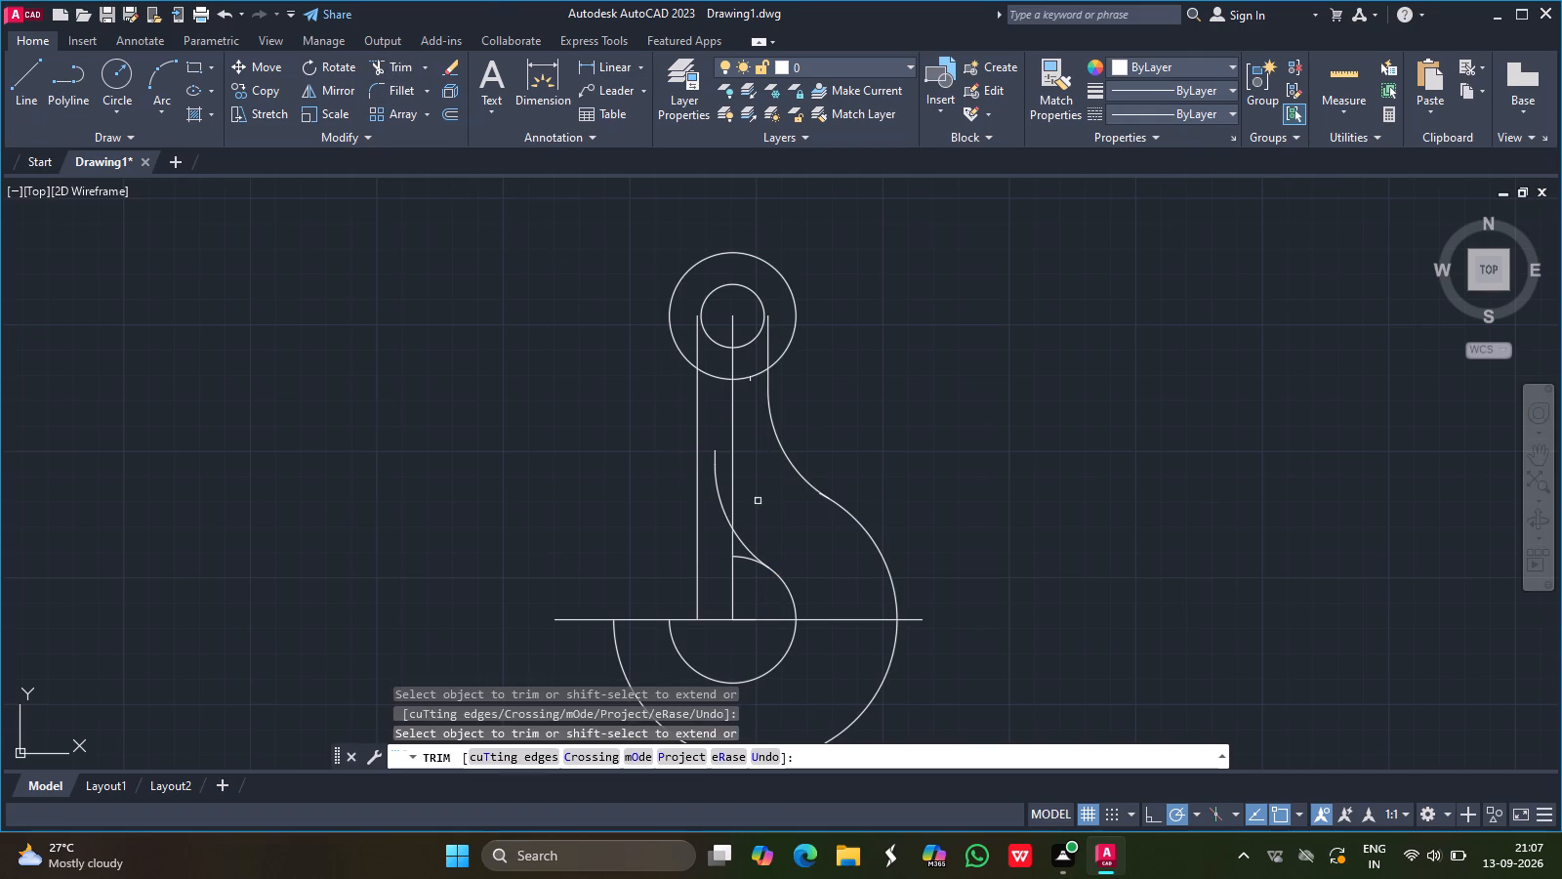
drag(763, 492, 786, 481)
key(Escape)
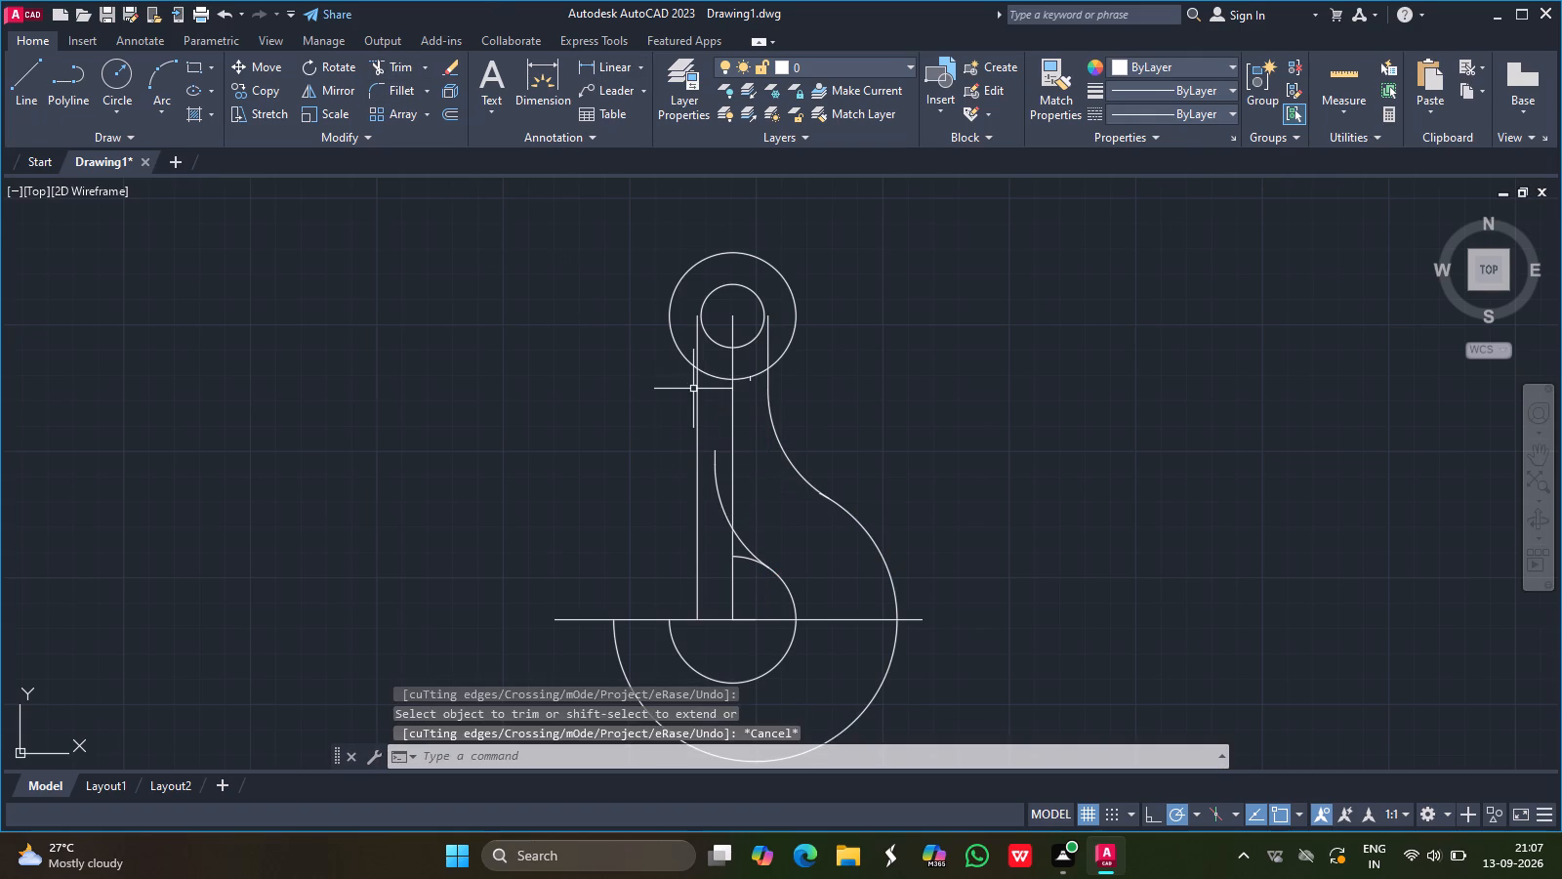
Trim the upper ends of both offset shank lines where they run inside the eye's outer circle.
click(385, 64)
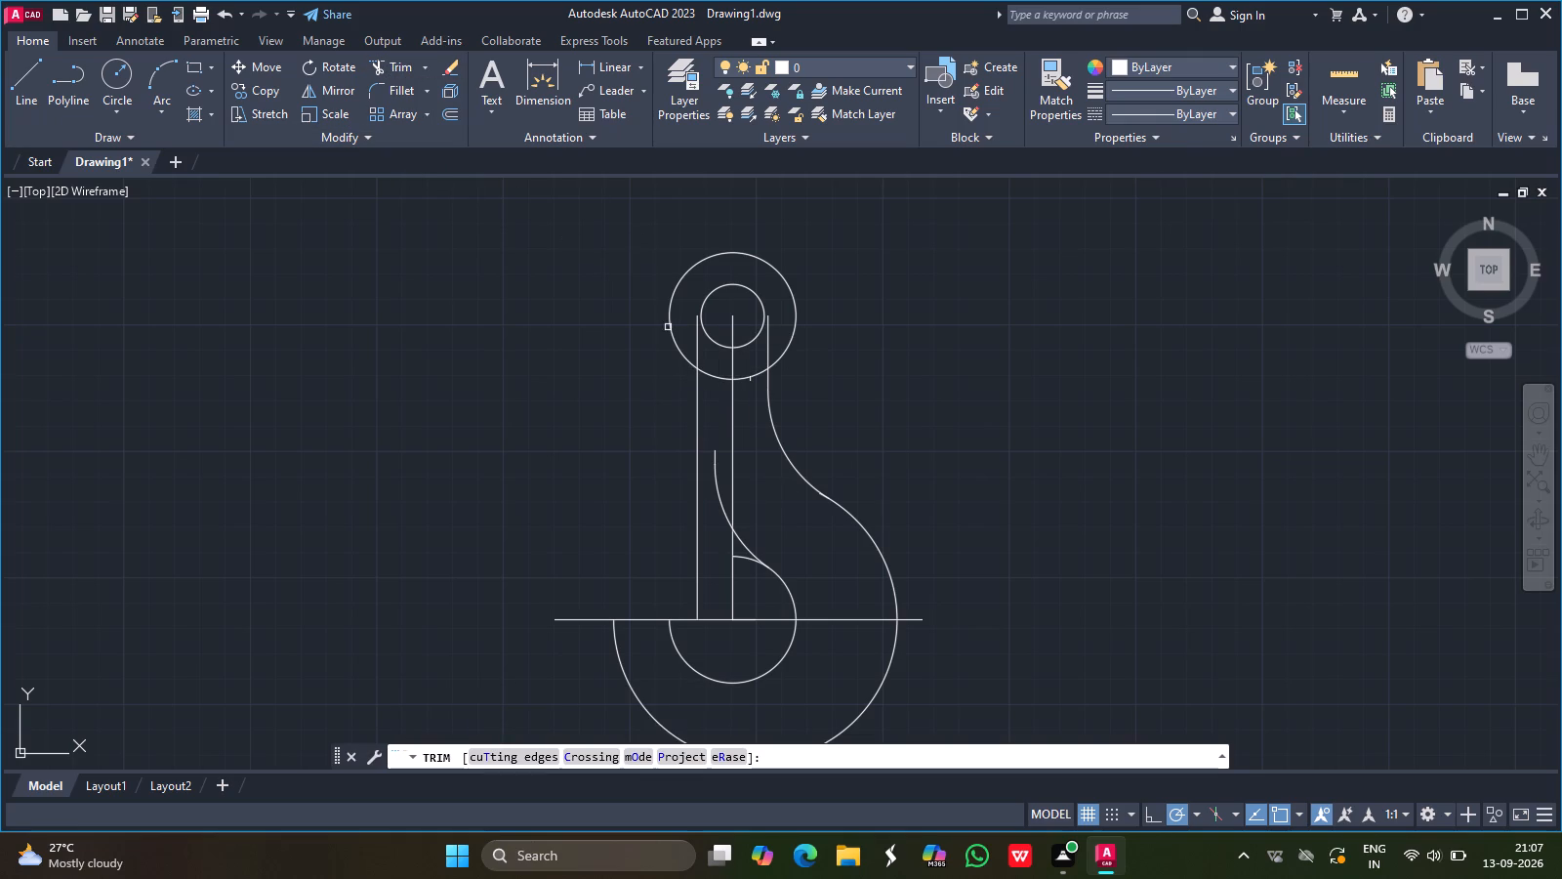
click(765, 350)
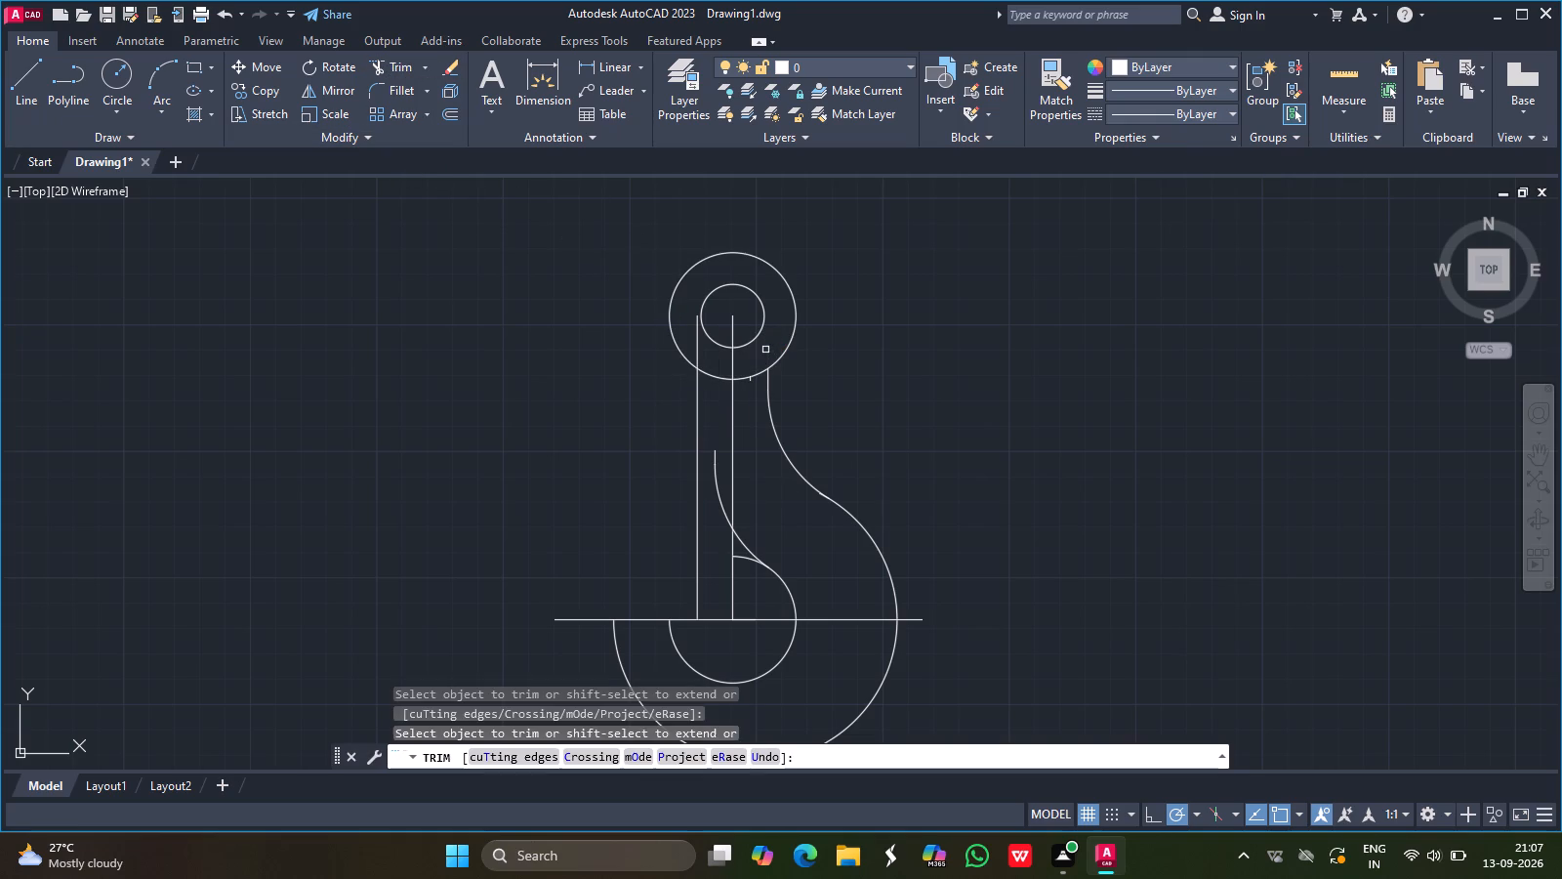
click(696, 356)
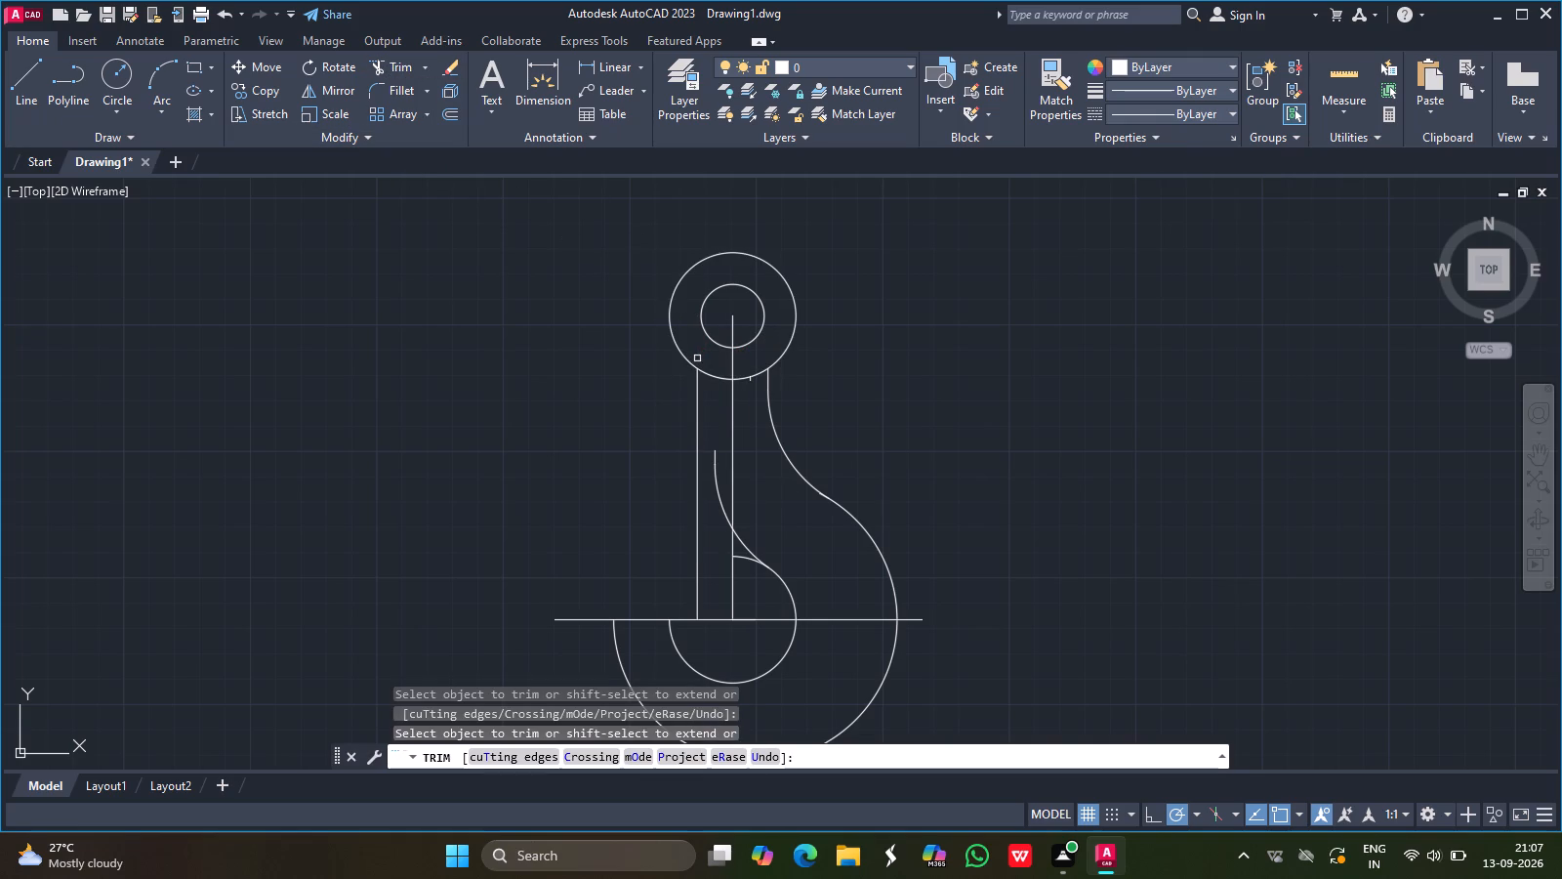
key(Escape)
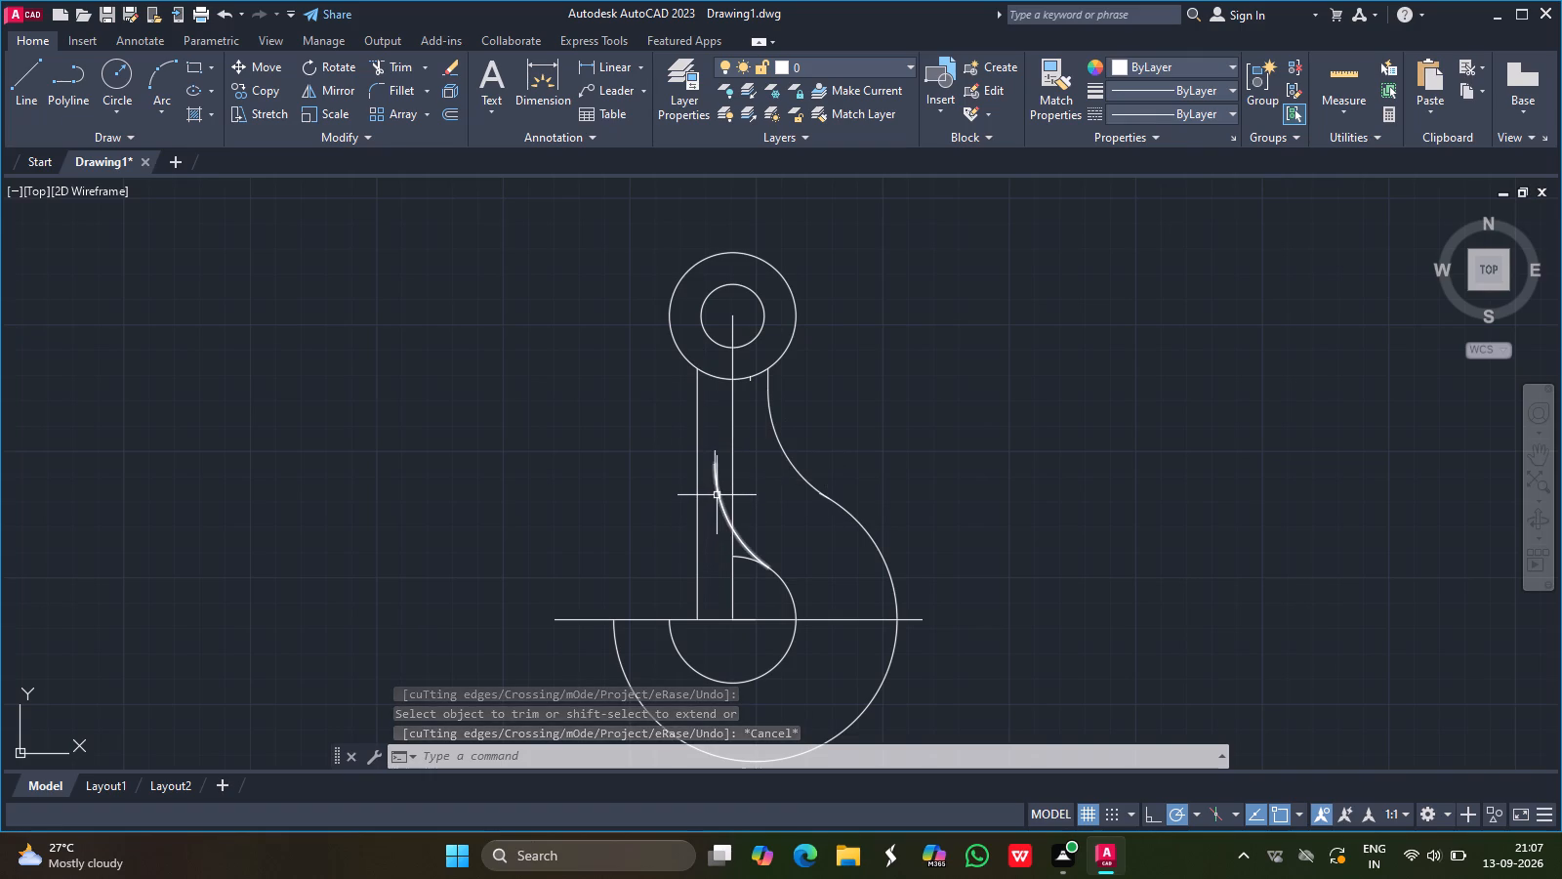
Erase the old inner fillet arc and the short leftover vertical line between the left shank line and the centre line.
click(718, 491)
key(Delete)
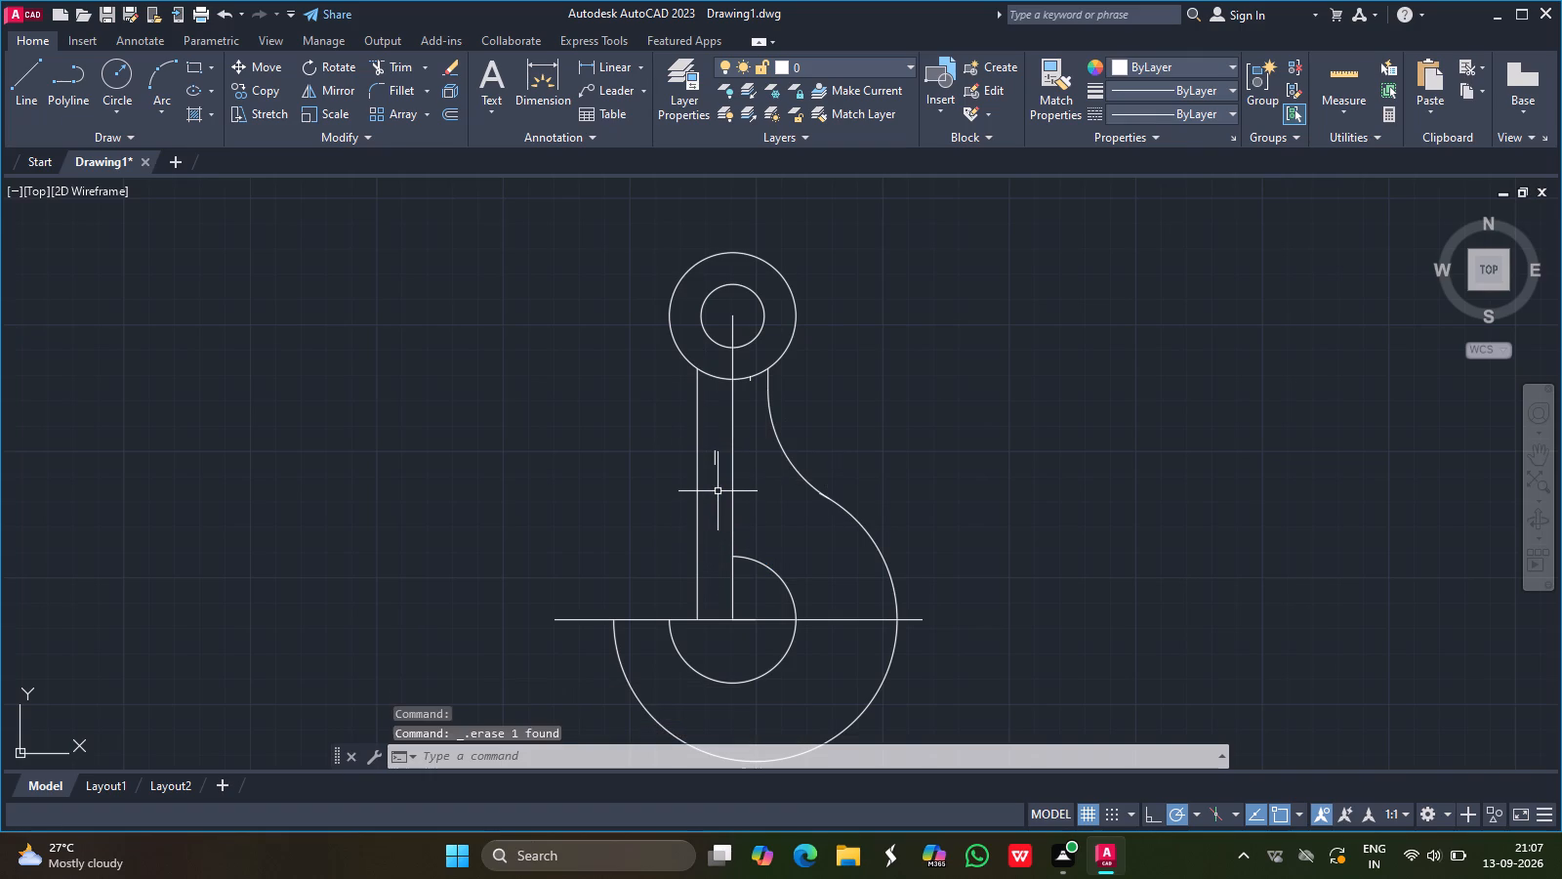
click(718, 461)
click(718, 461)
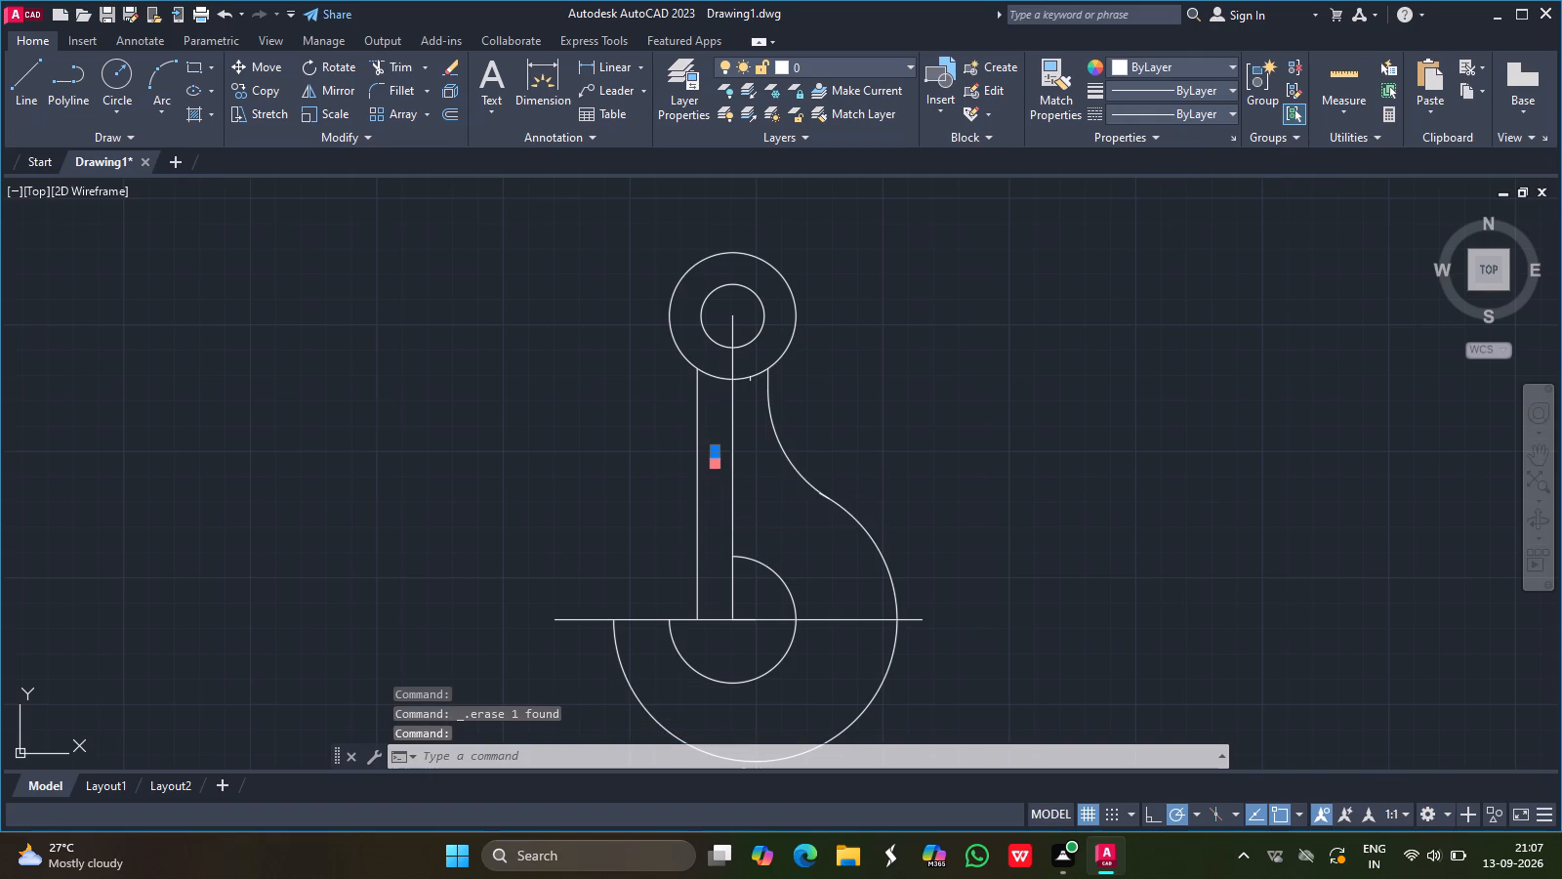
key(Delete)
key(Delete)
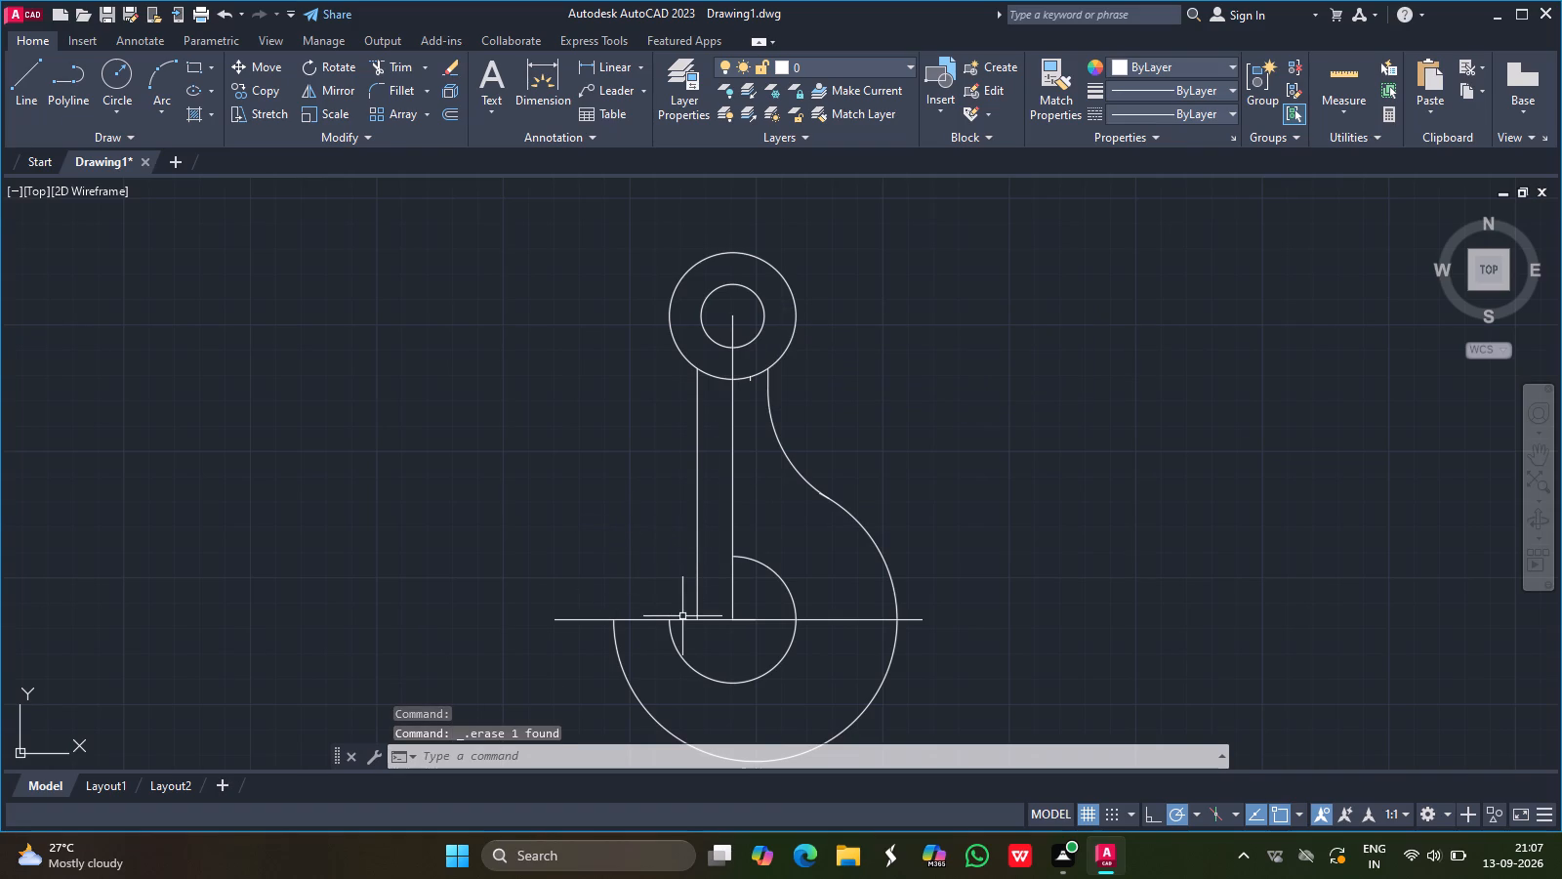
Fillet the inner hook arc with the left shank line using a radius of 50, without trimming.
click(393, 90)
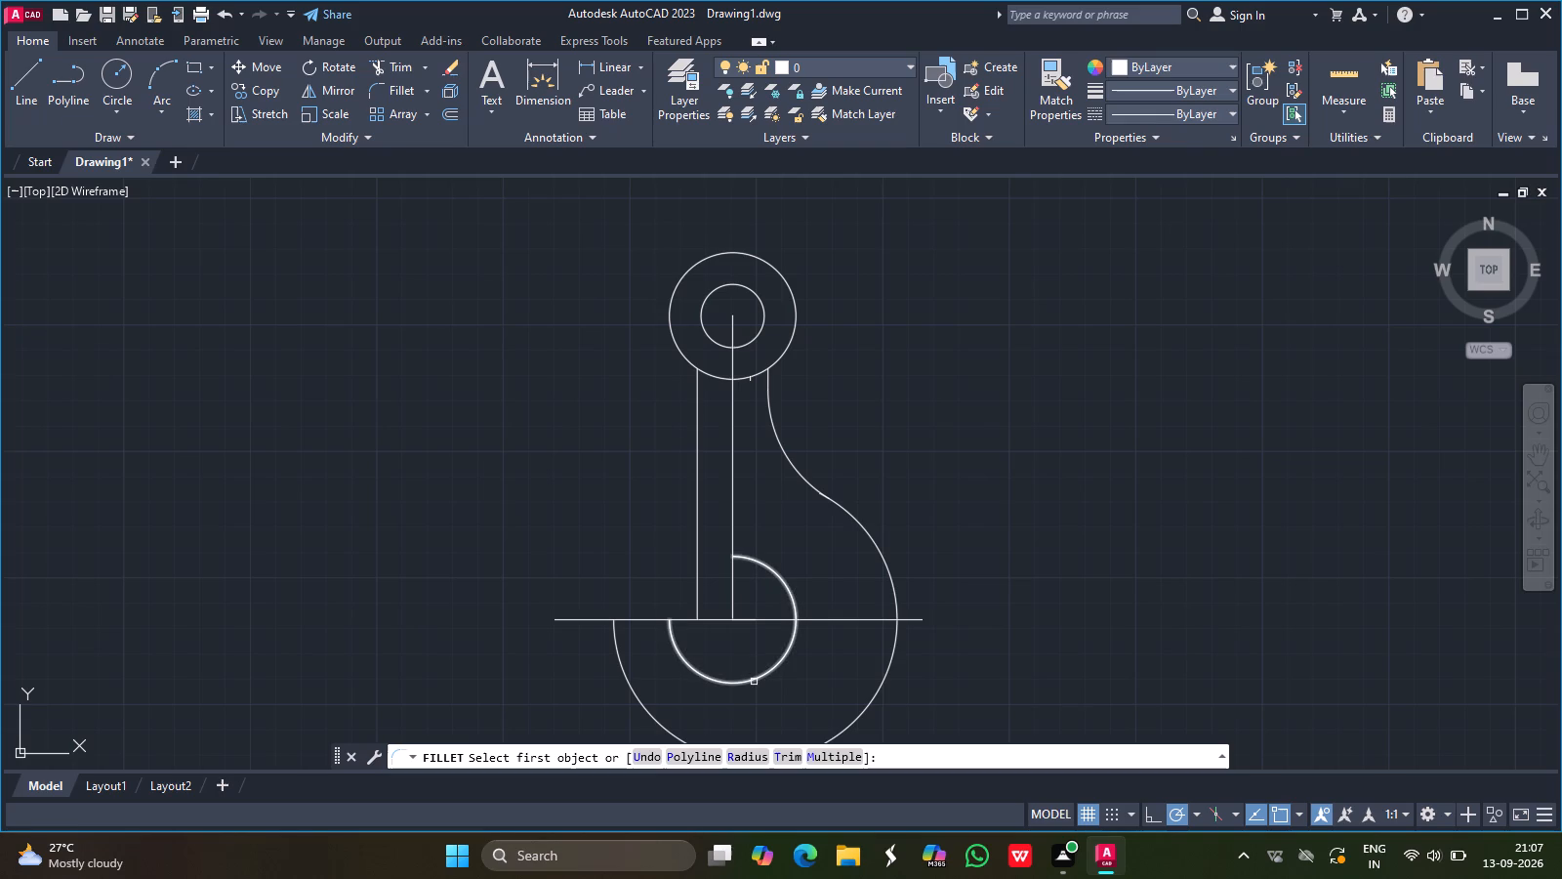
text(56)
key(Return)
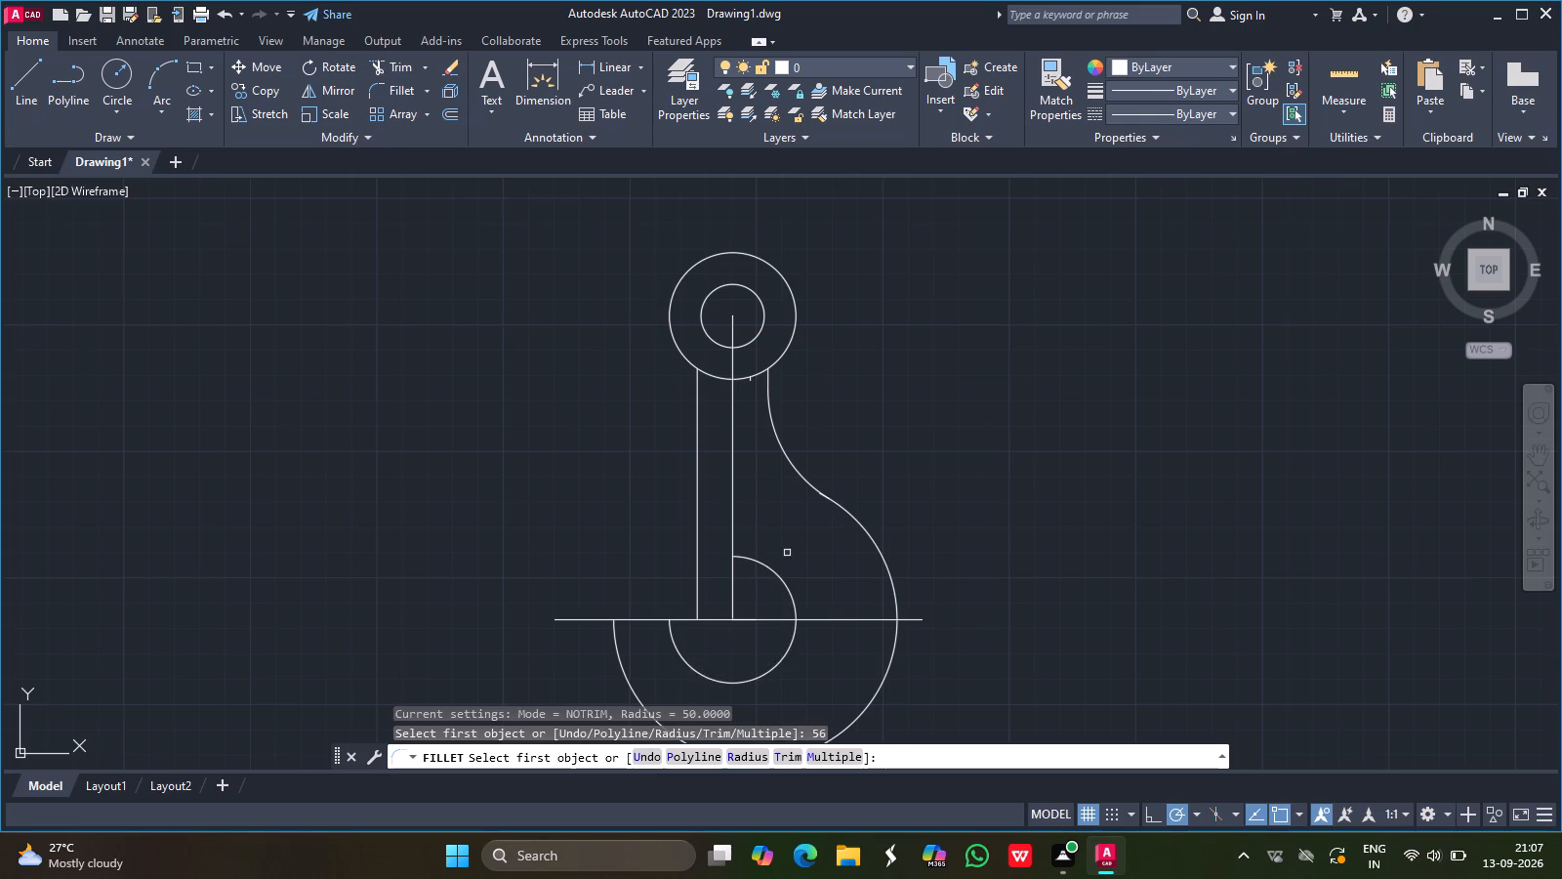
click(767, 569)
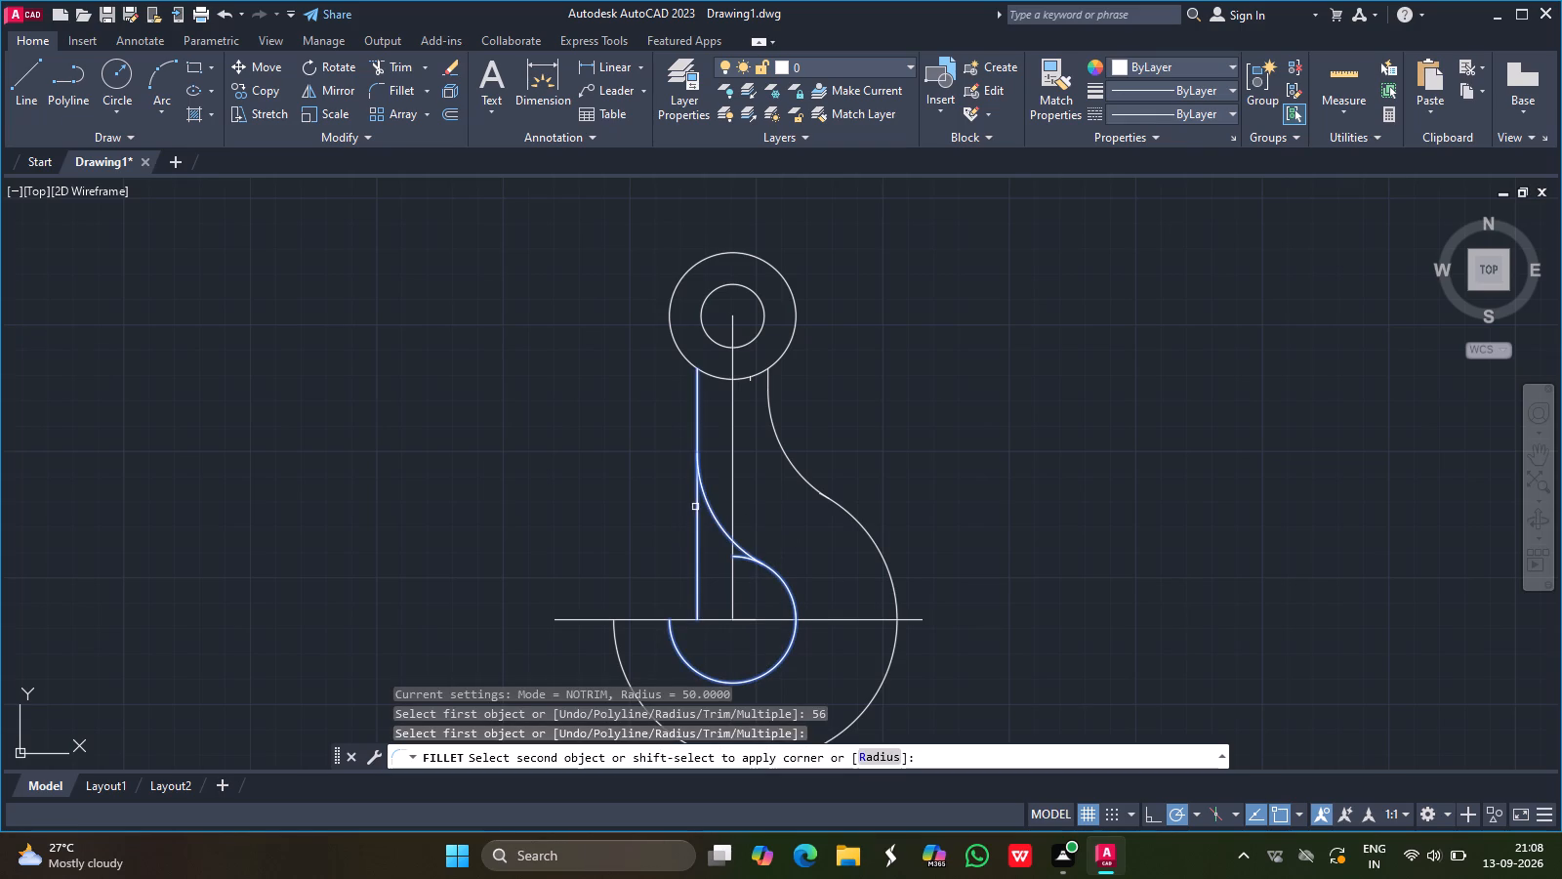
click(695, 506)
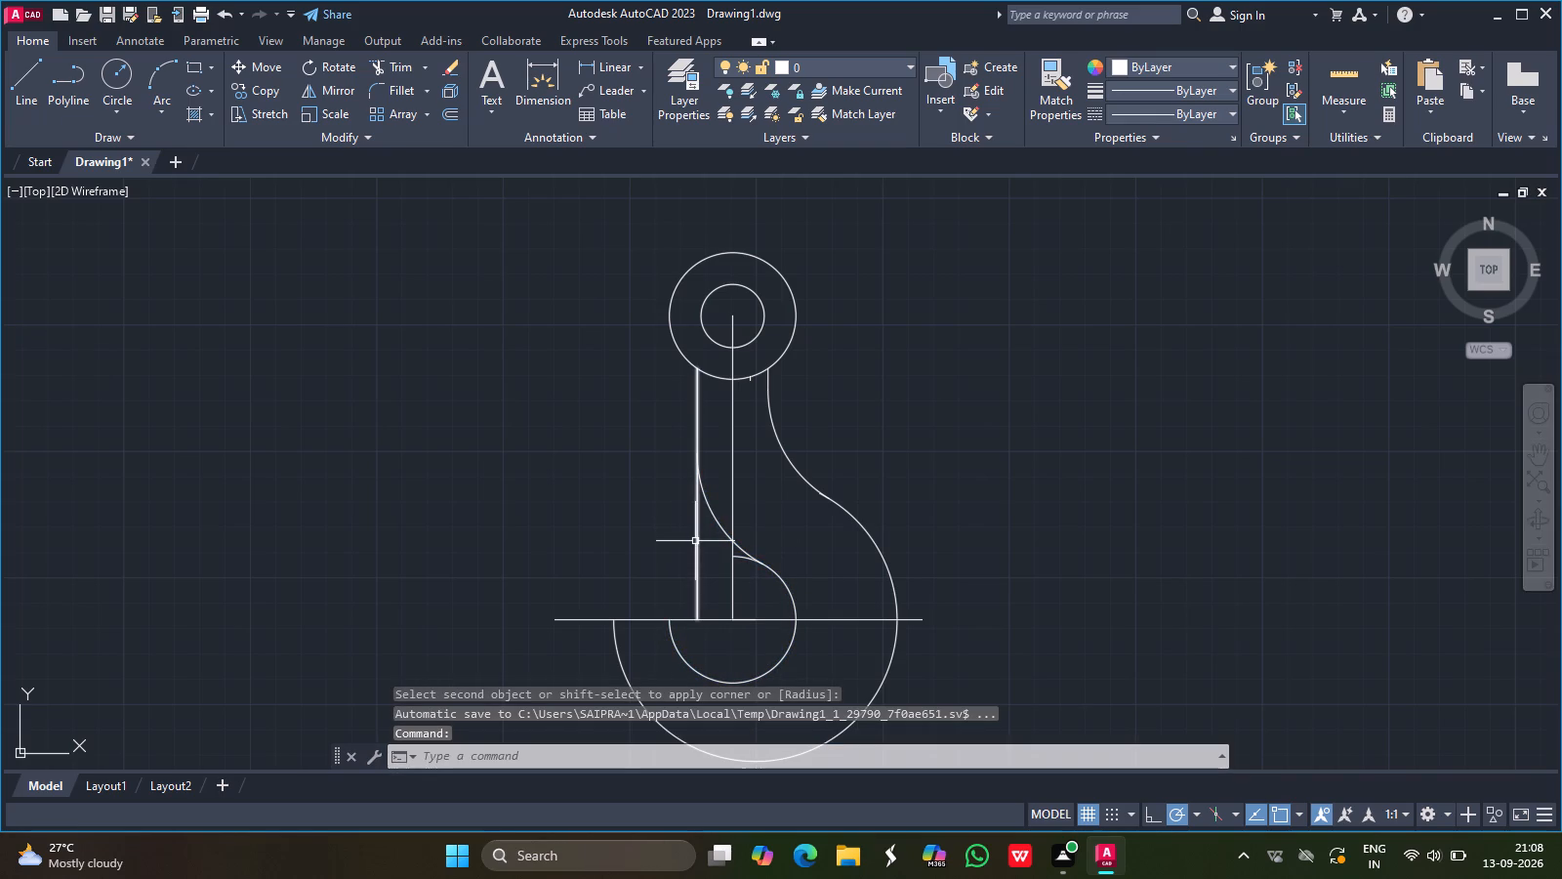
Trim the left shank line below the new fillet and the inner hook arc's leftover end between the fillet and the centre line.
click(379, 68)
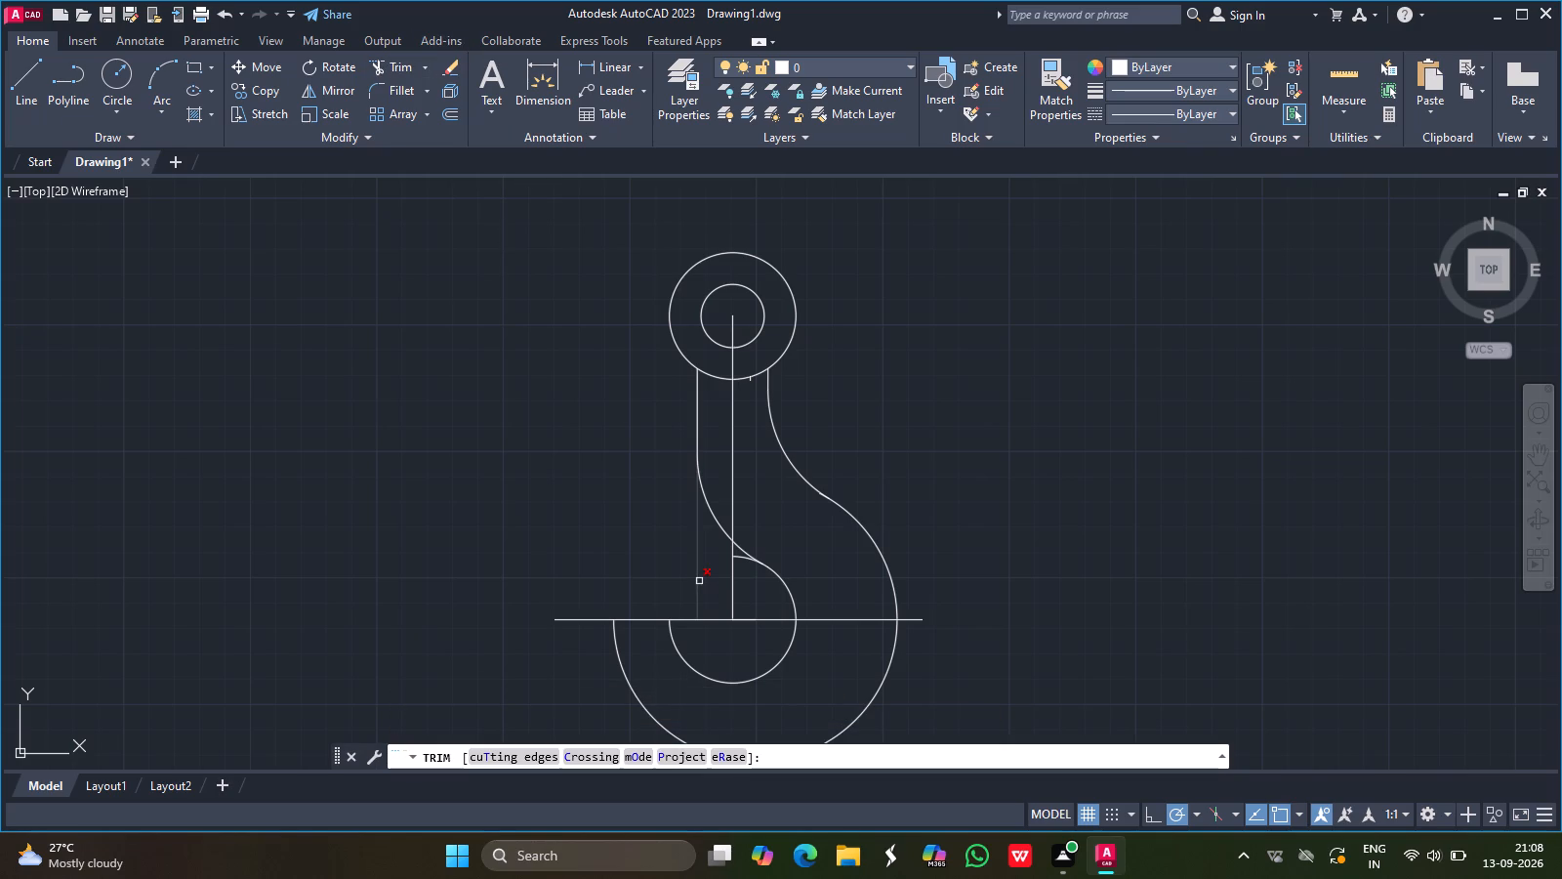
click(698, 580)
key(Escape)
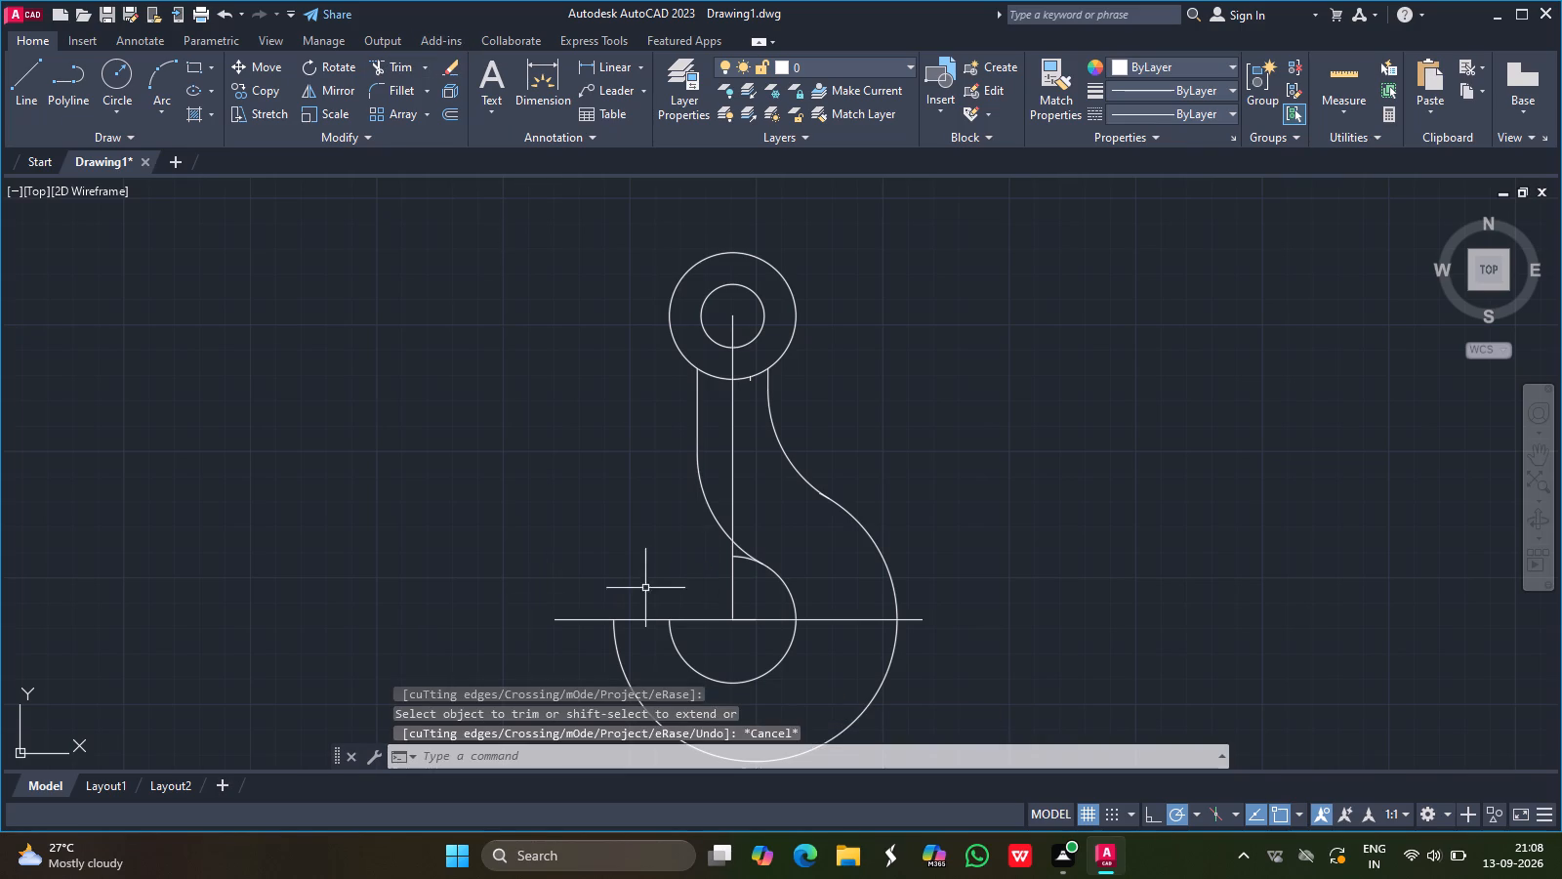
click(395, 67)
click(741, 557)
key(Return)
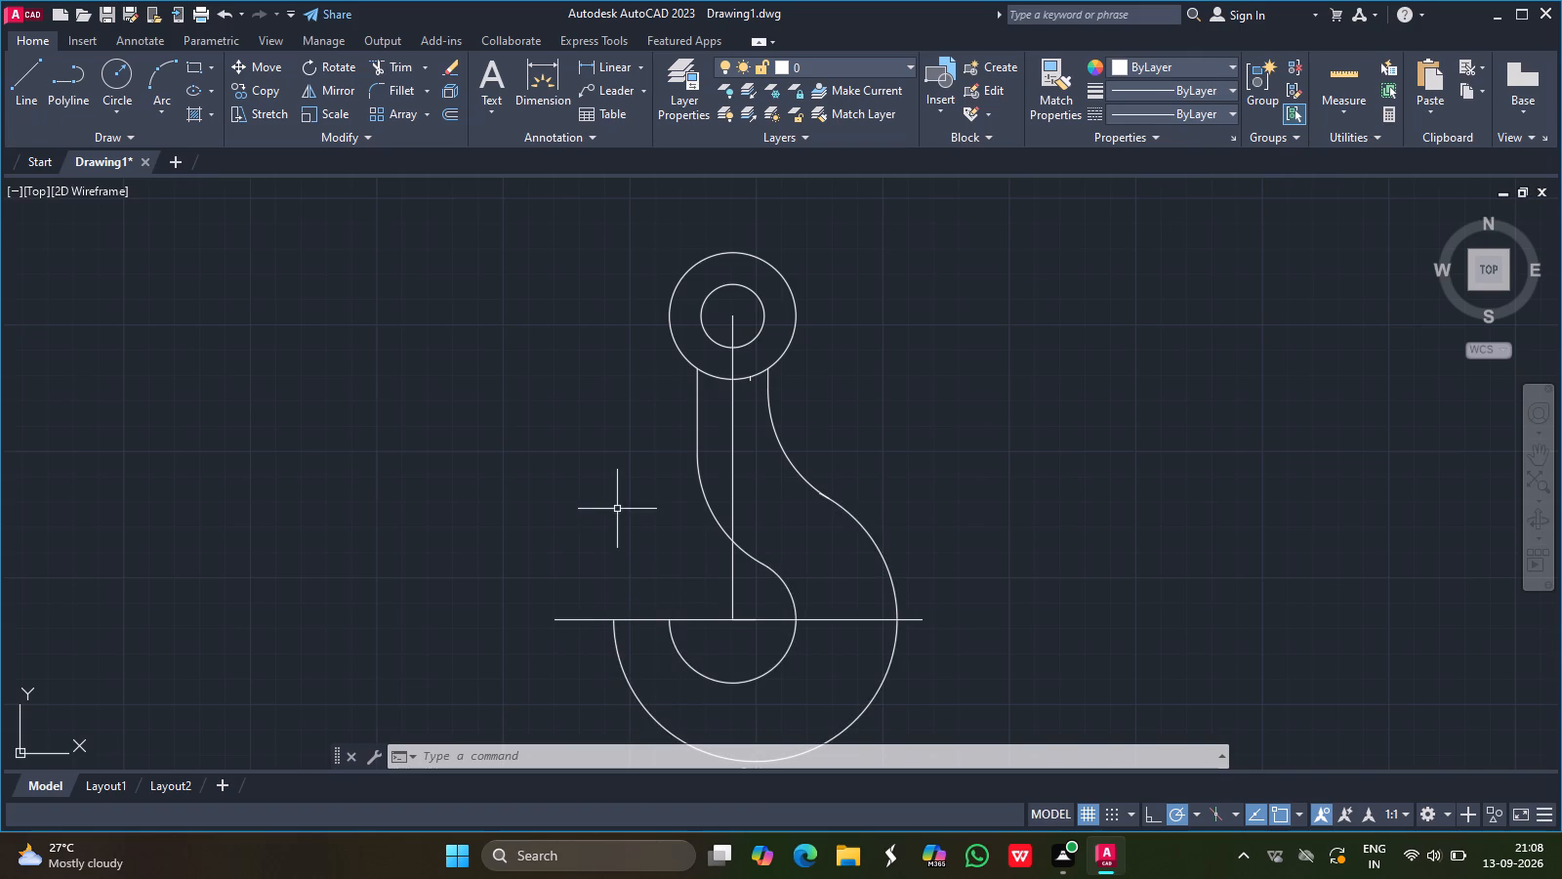
Draw a vertical line 28 long upward from the left end of the inner hook arc.
click(382, 89)
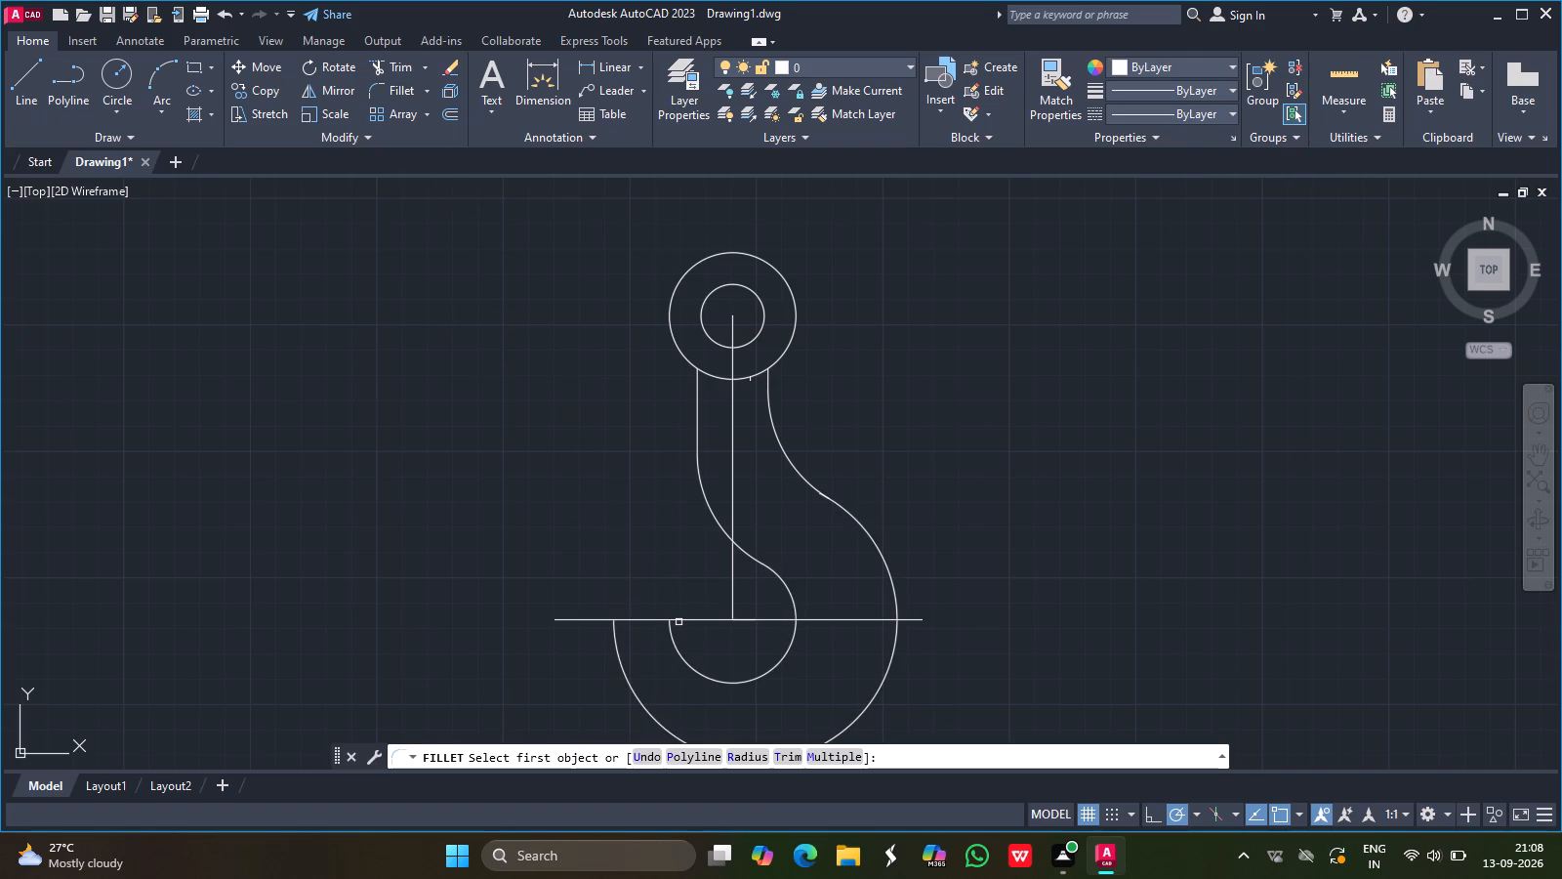
click(31, 71)
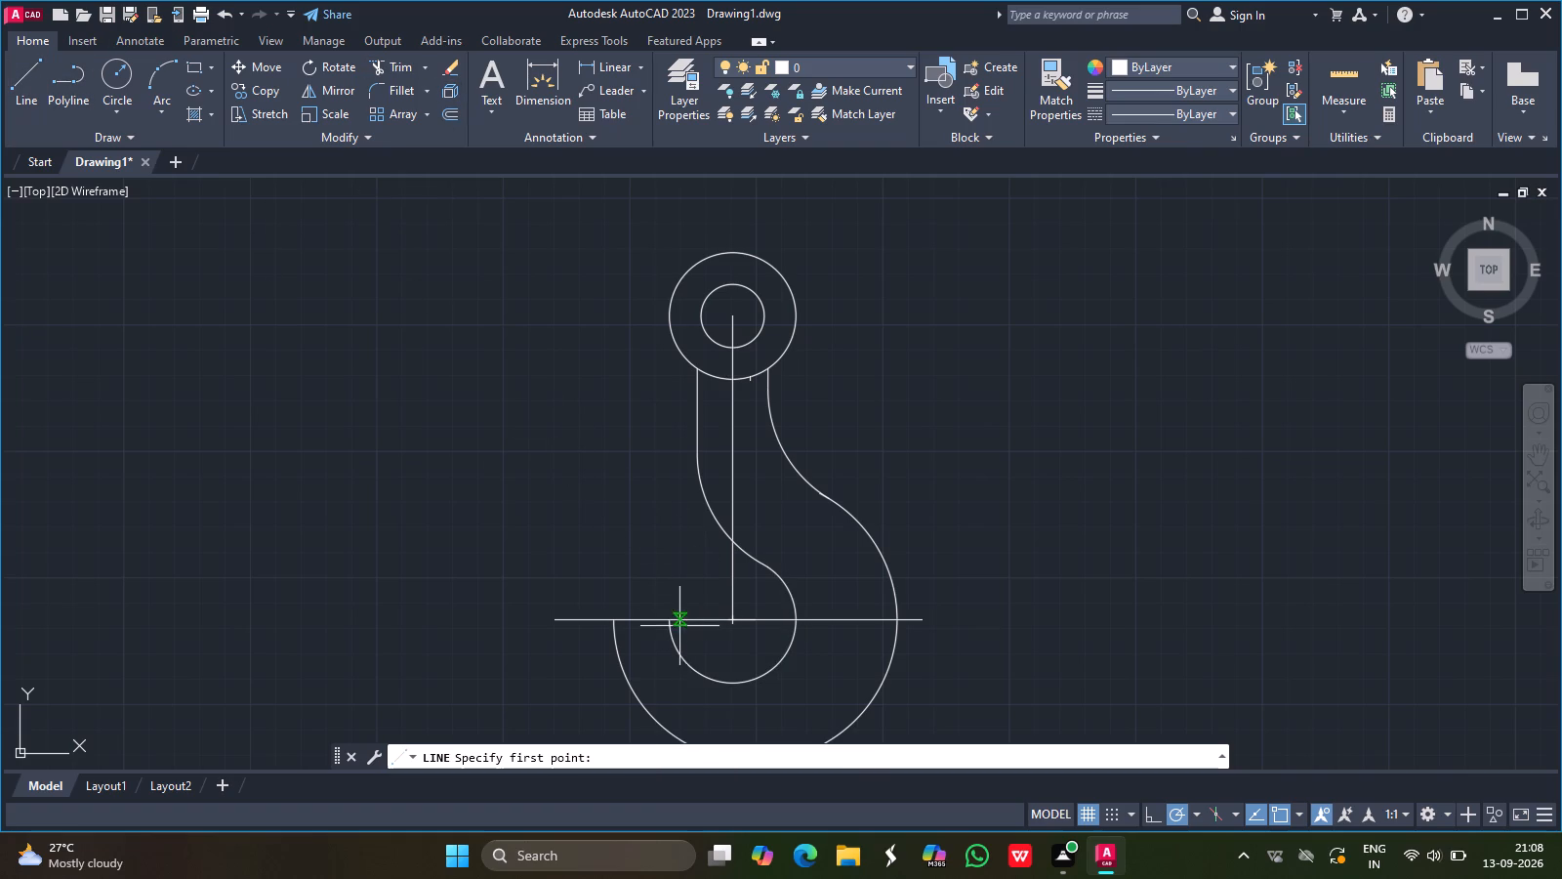
drag(675, 620, 668, 581)
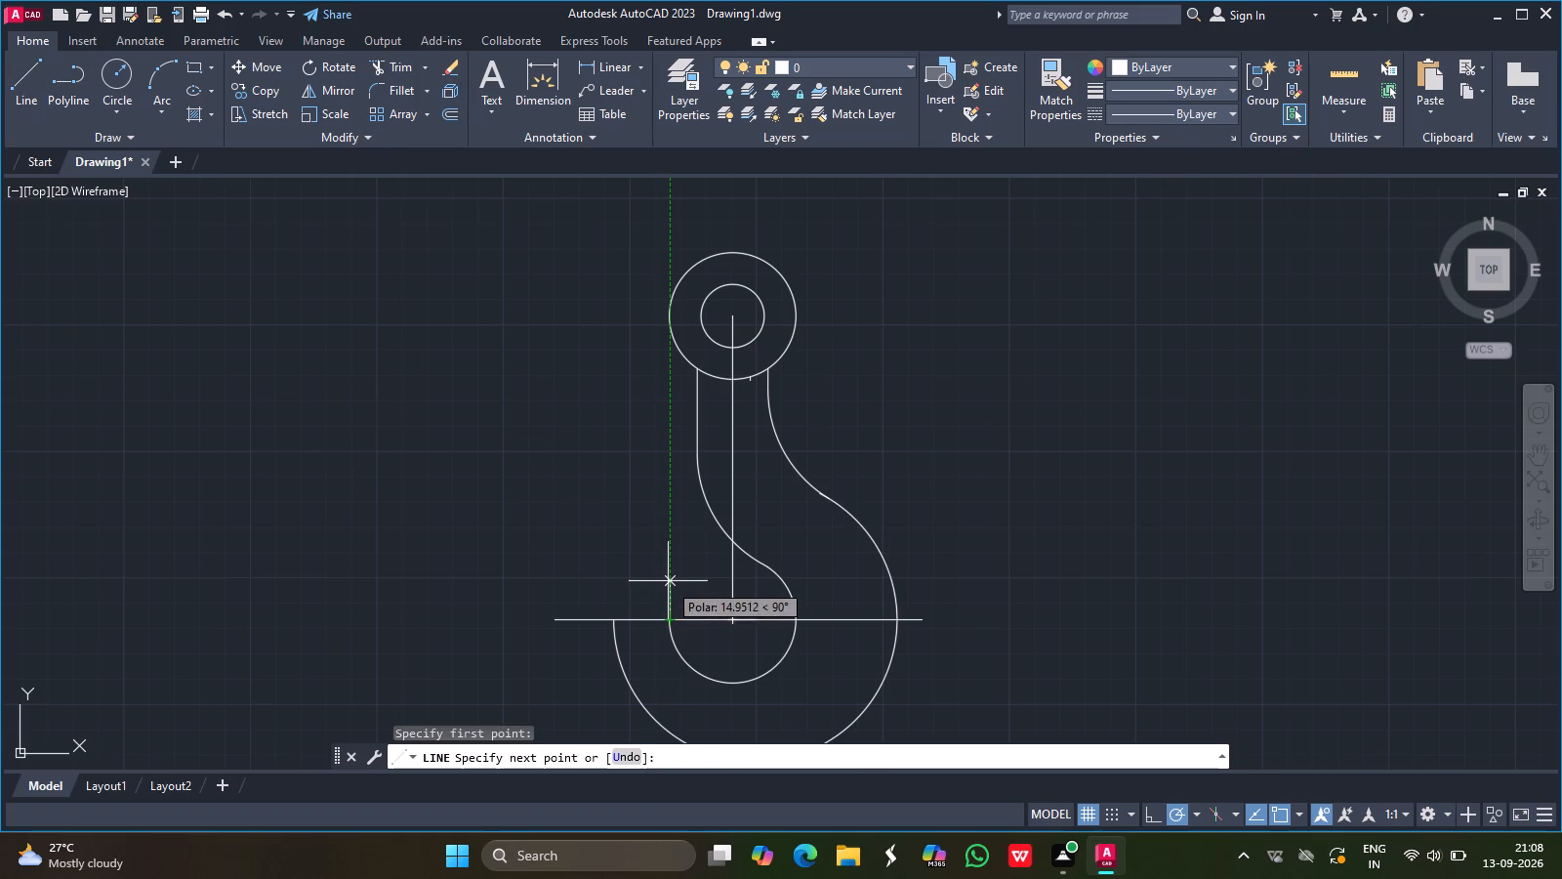
drag(668, 581, 668, 580)
text(28)
key(Return)
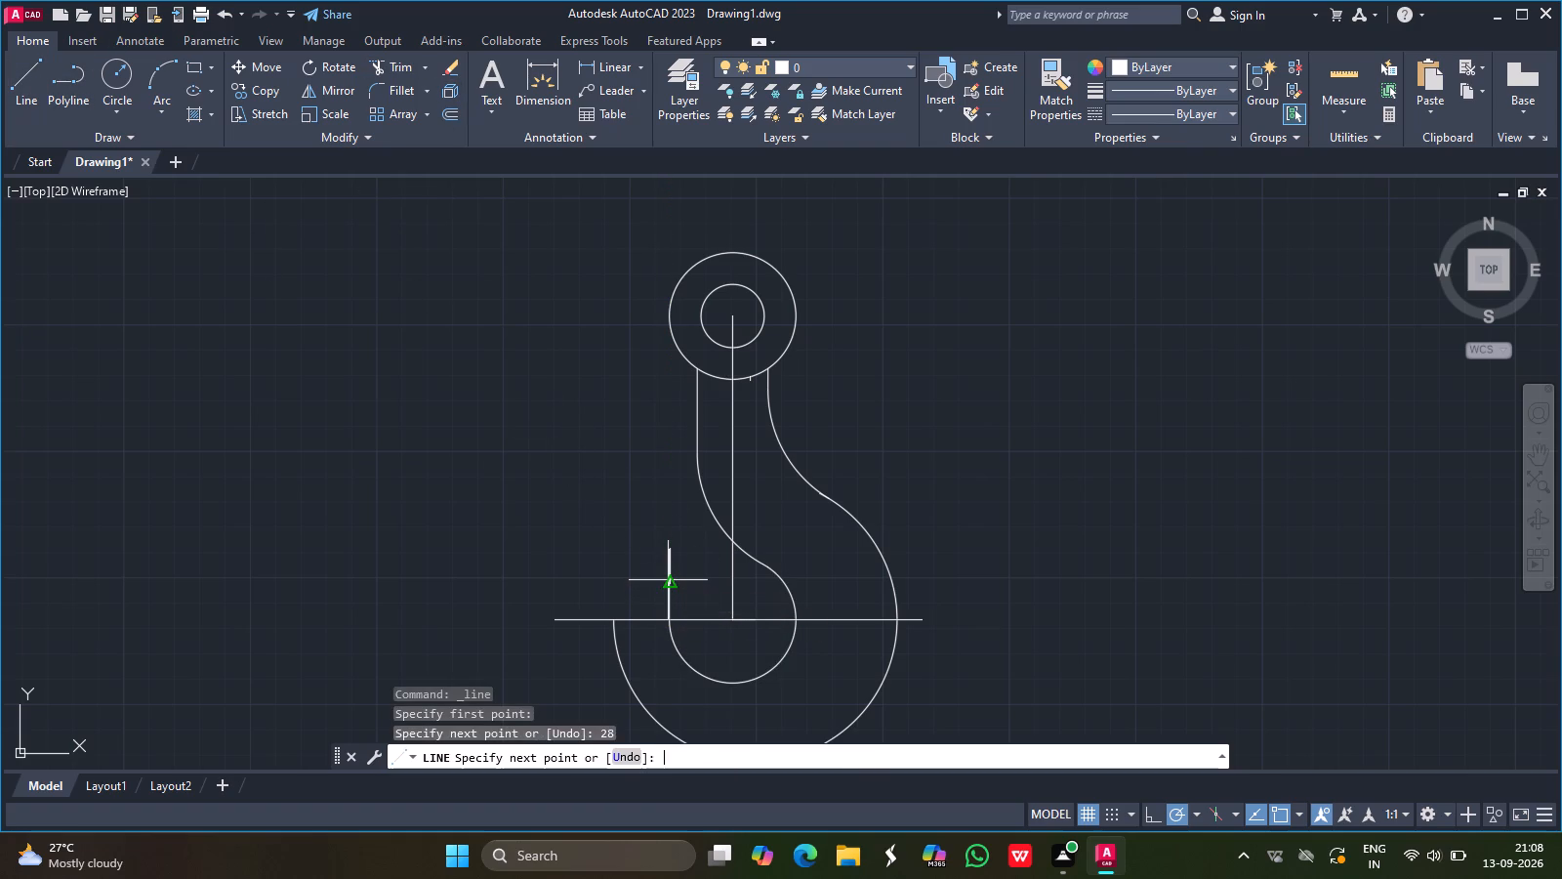
key(Return)
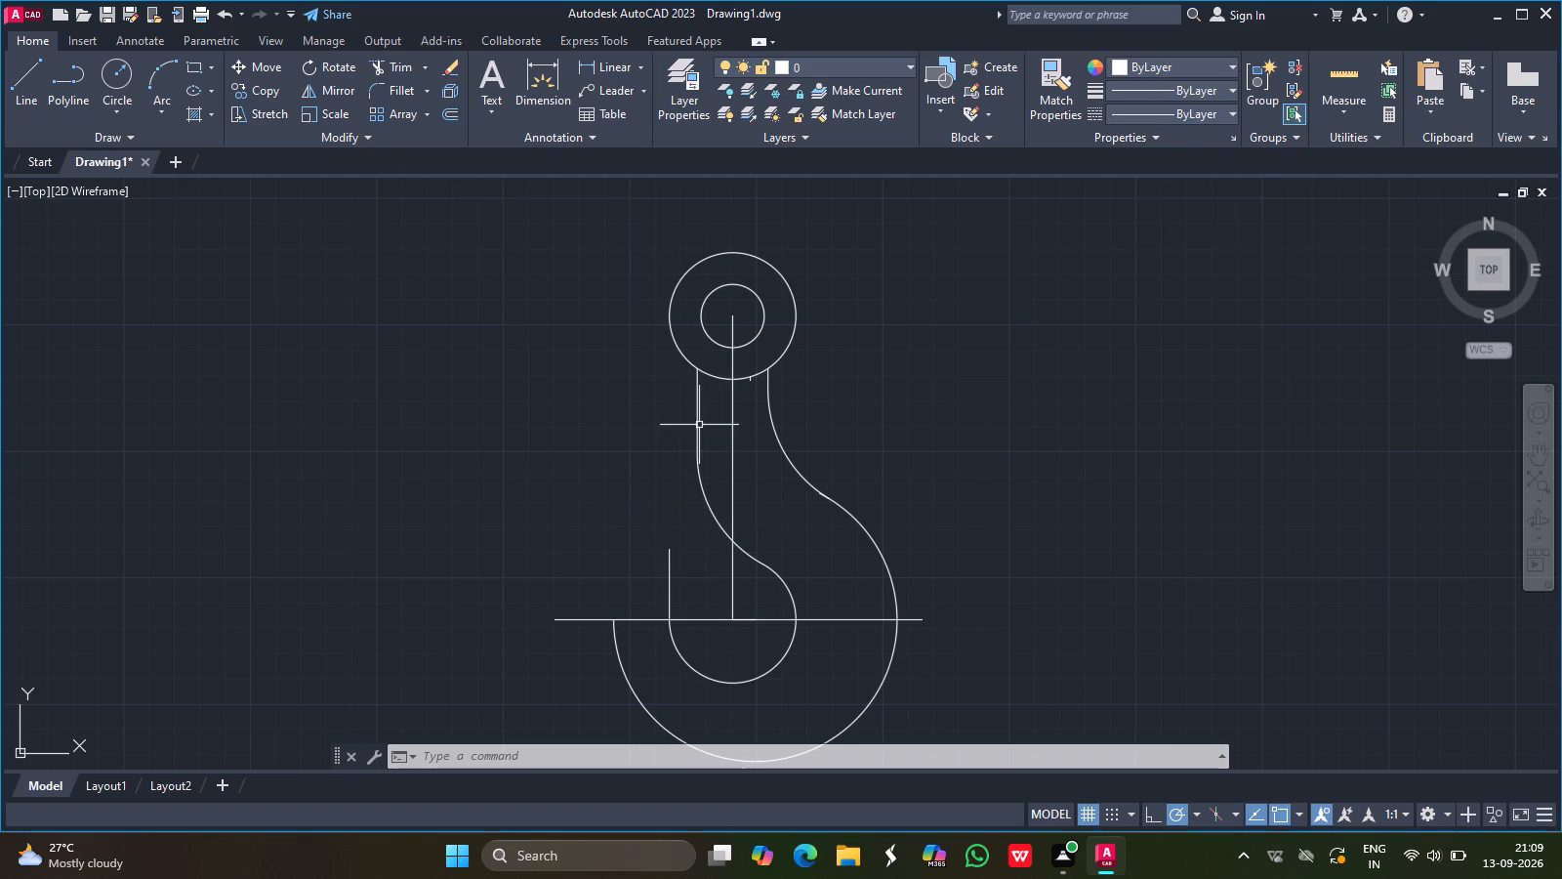
Draw a horizontal line 50 long to the left from the midpoint of the vertical centre line.
click(33, 73)
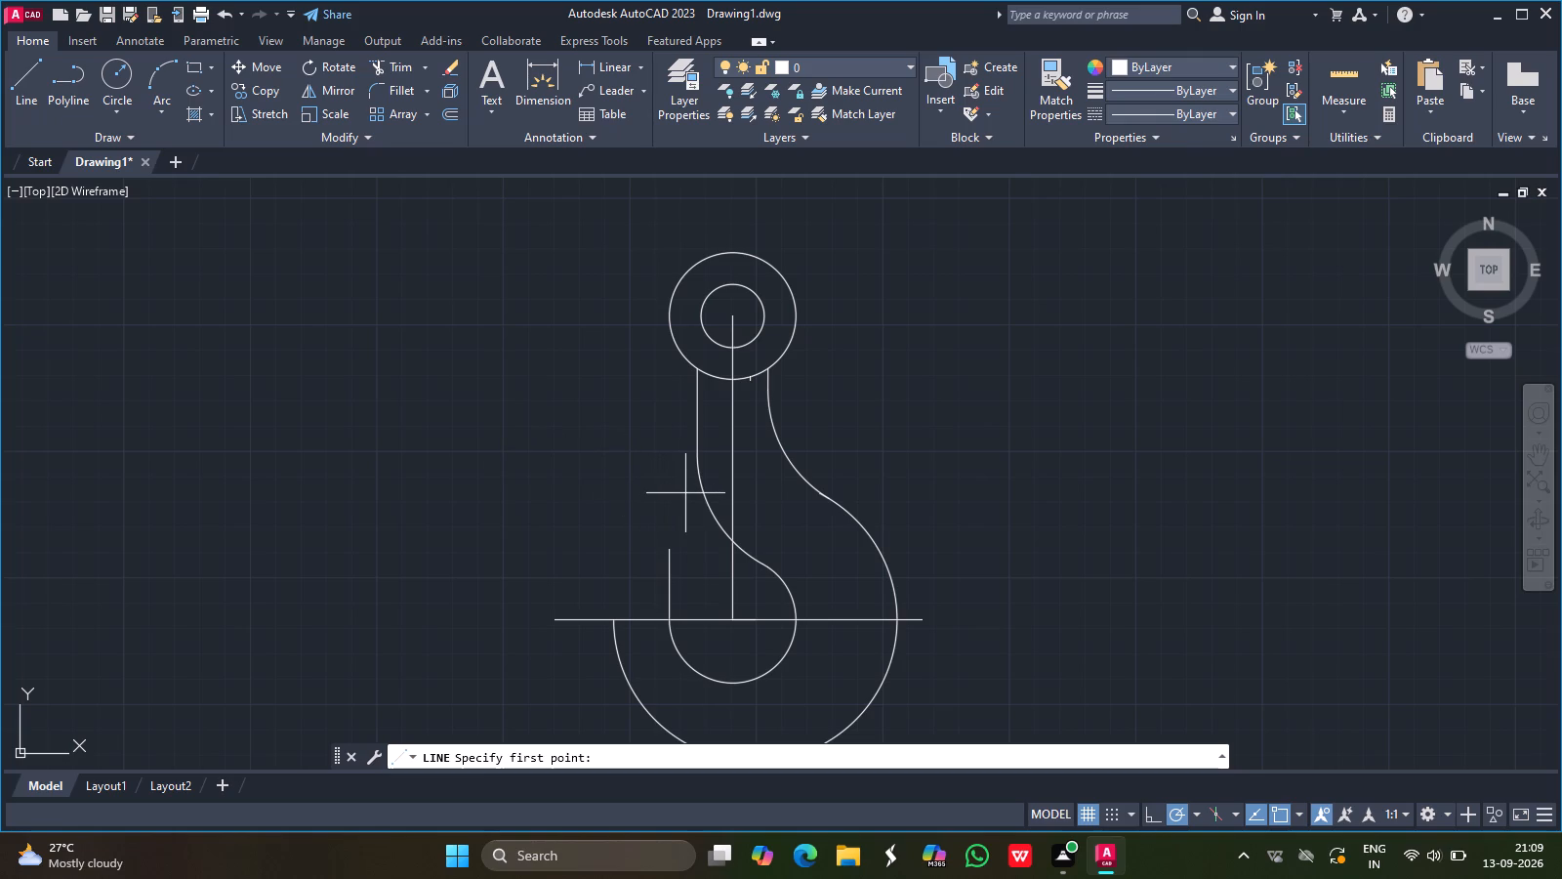
click(732, 468)
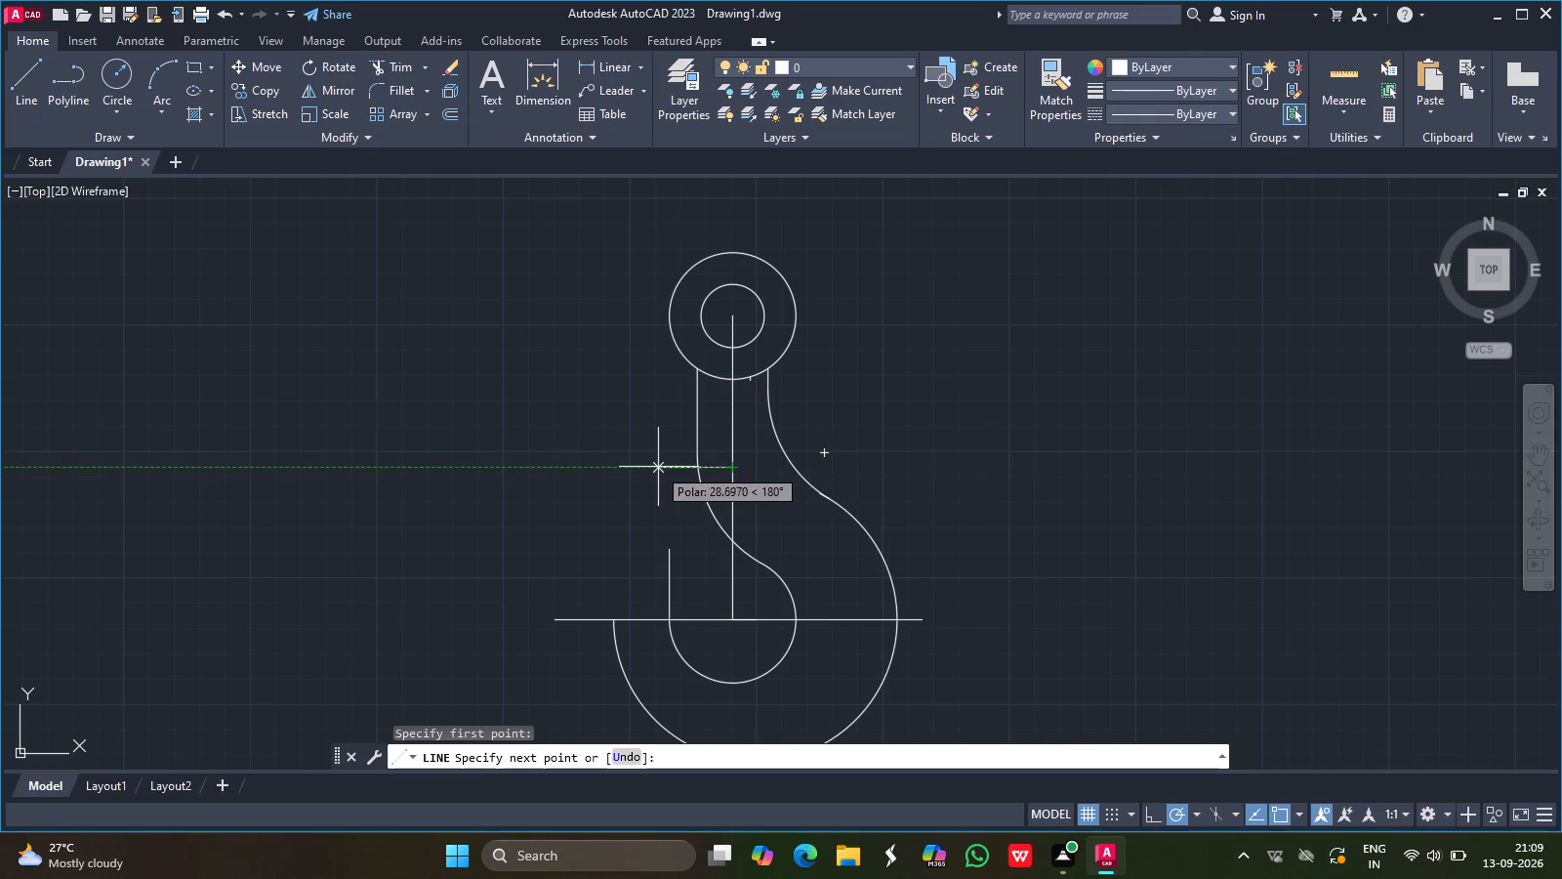
text(50)
key(Return)
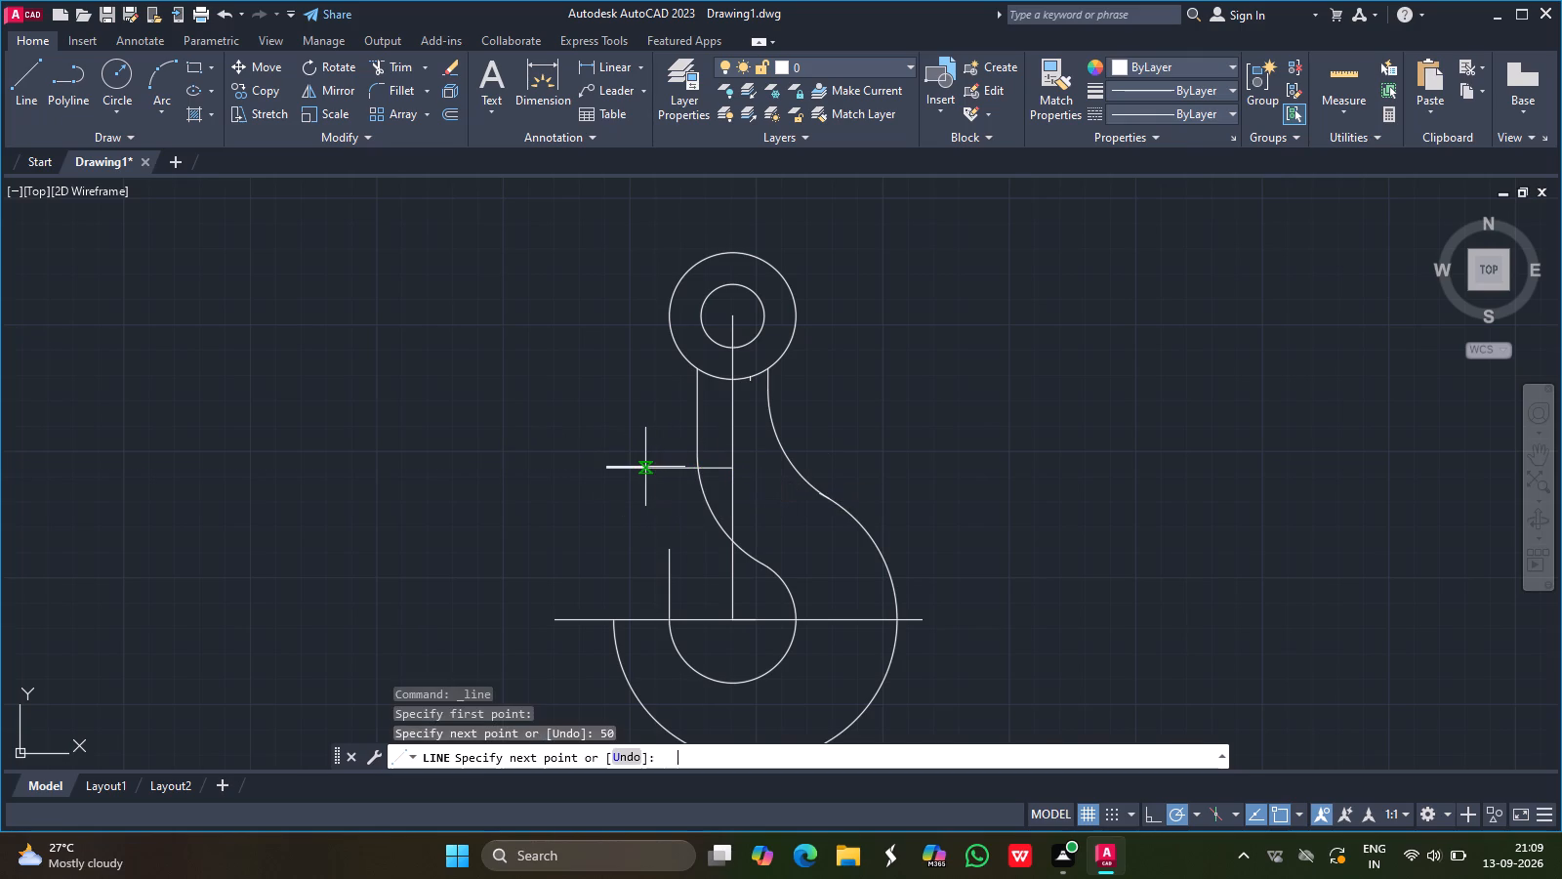
key(Return)
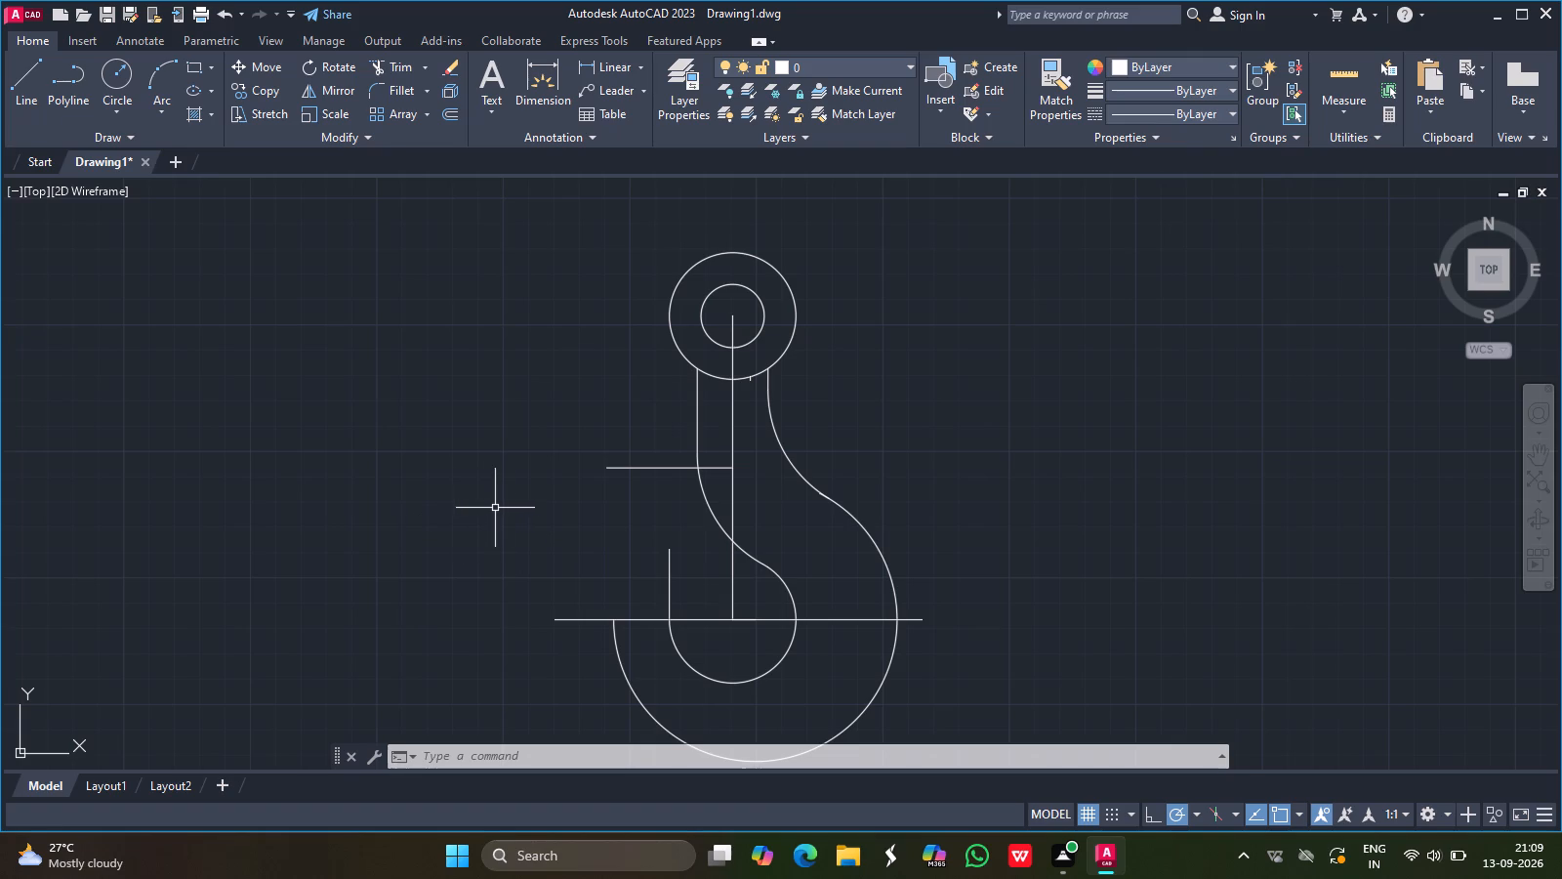
Draw a horizontal line about 46.5 long to the left from the top of the 28-long vertical line.
click(21, 77)
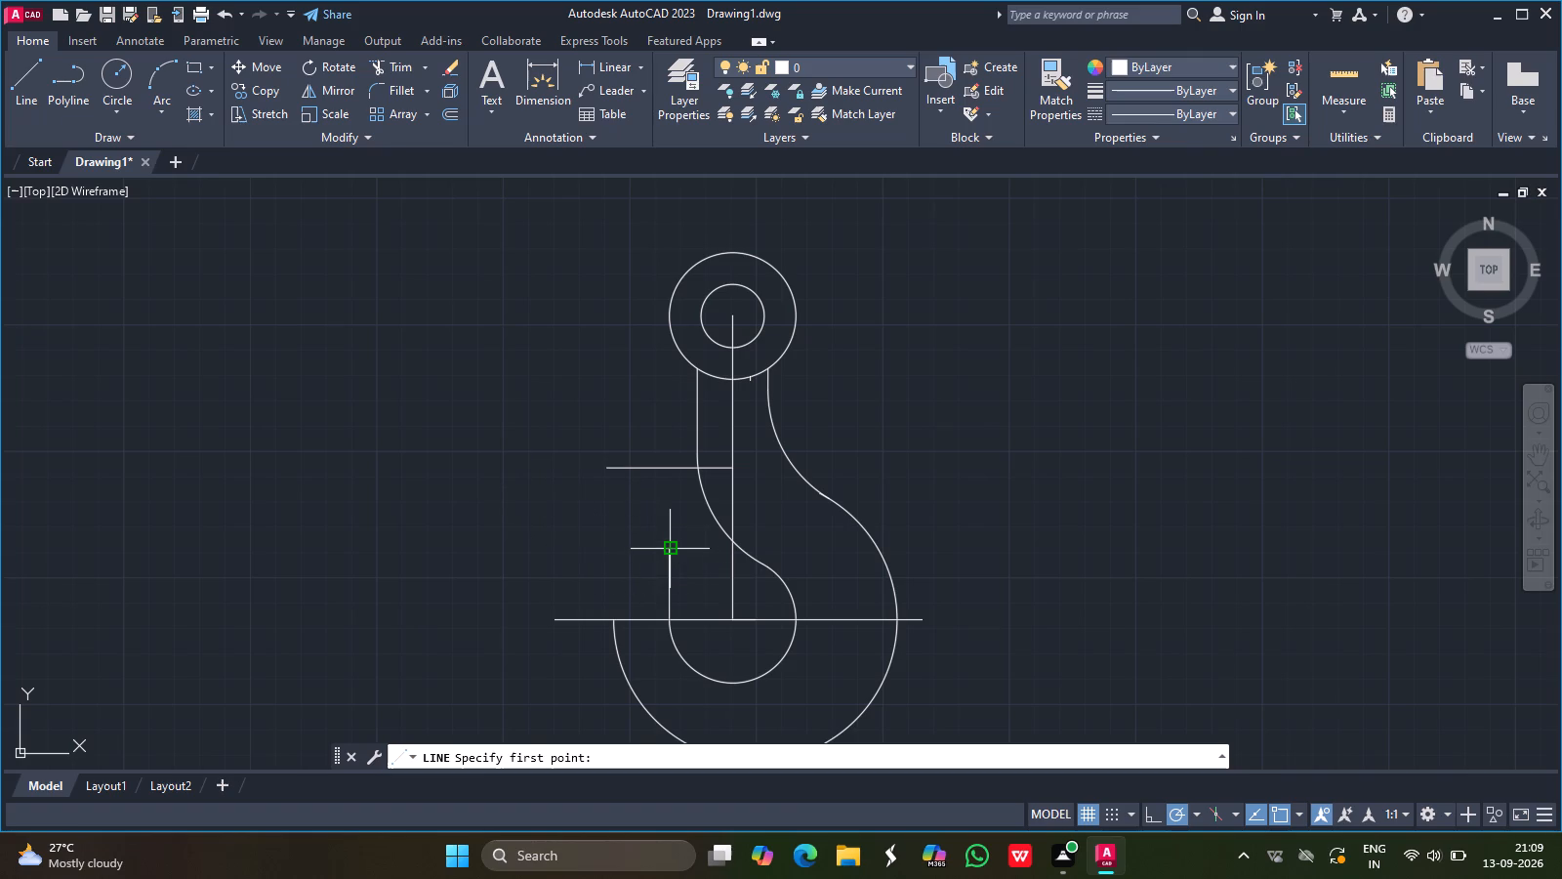
drag(673, 549, 569, 551)
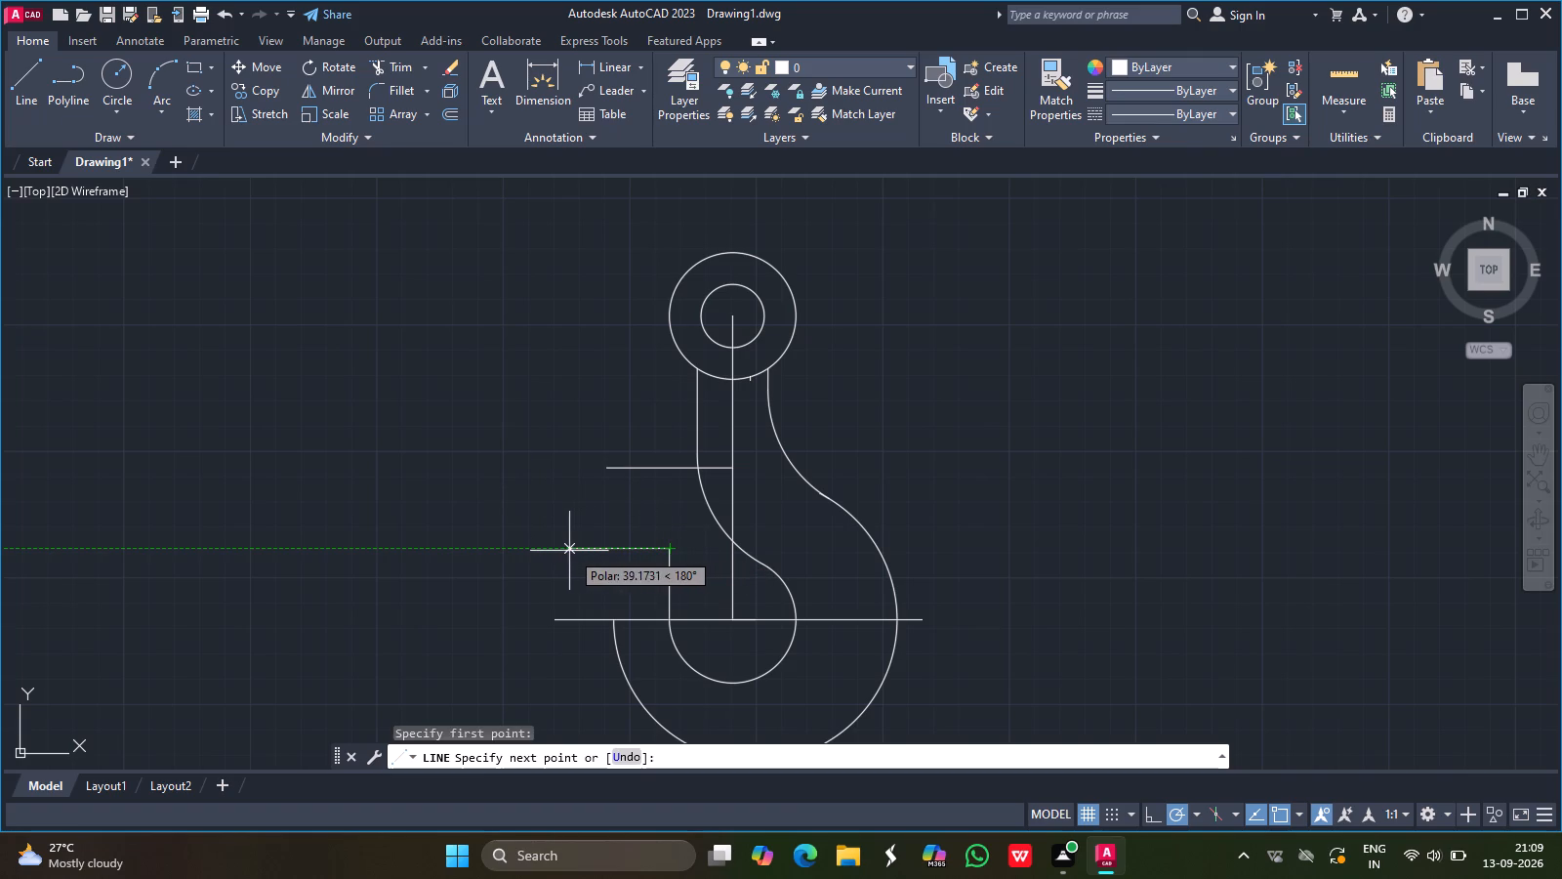
drag(569, 551, 552, 550)
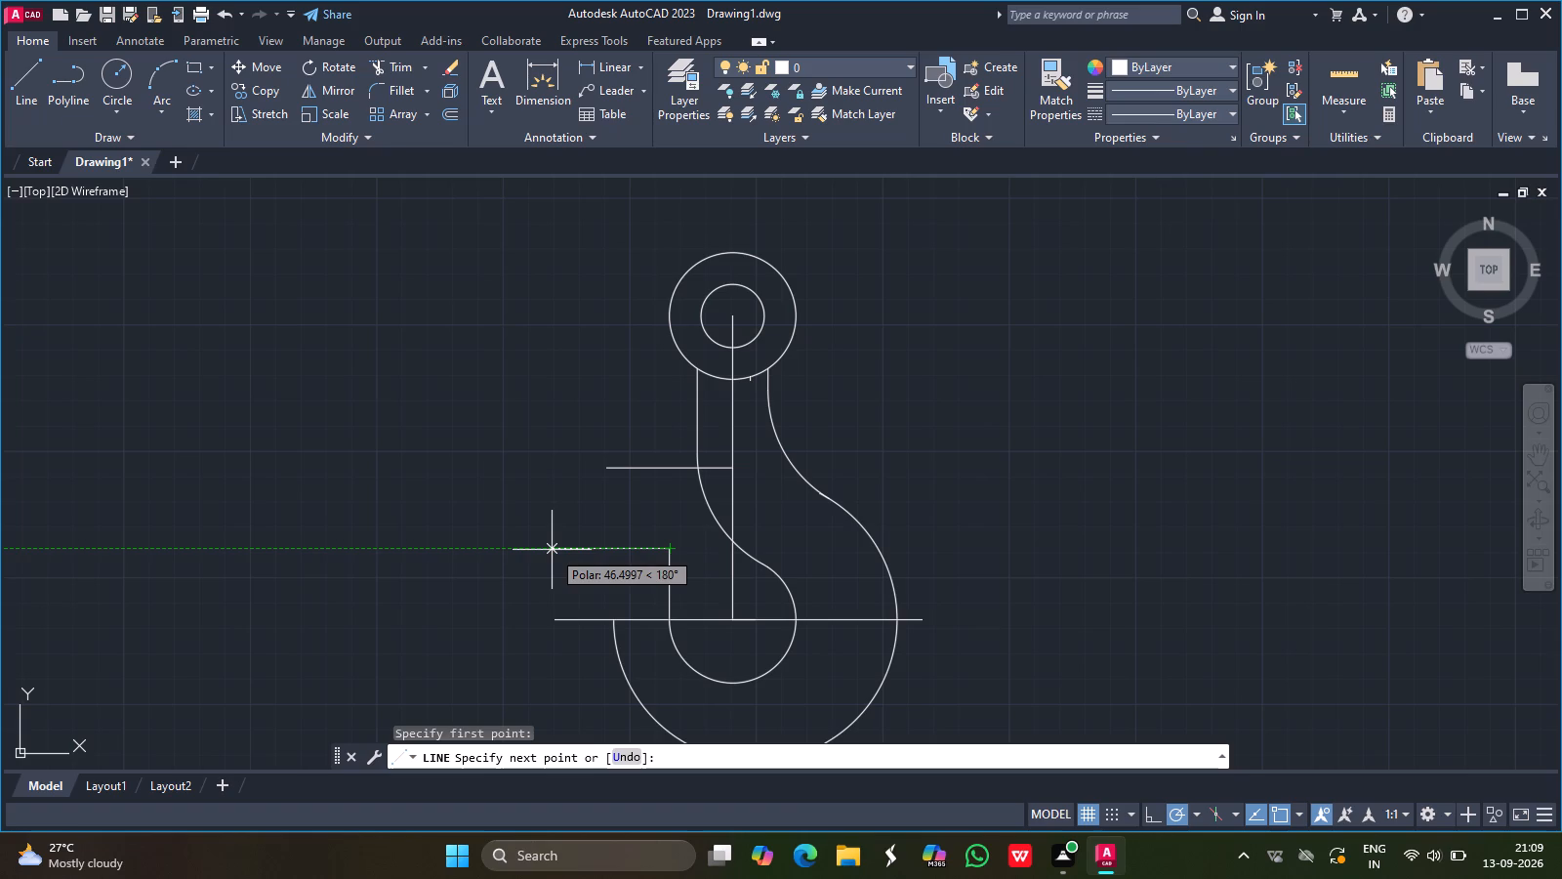
click(552, 550)
click(552, 550)
key(Return)
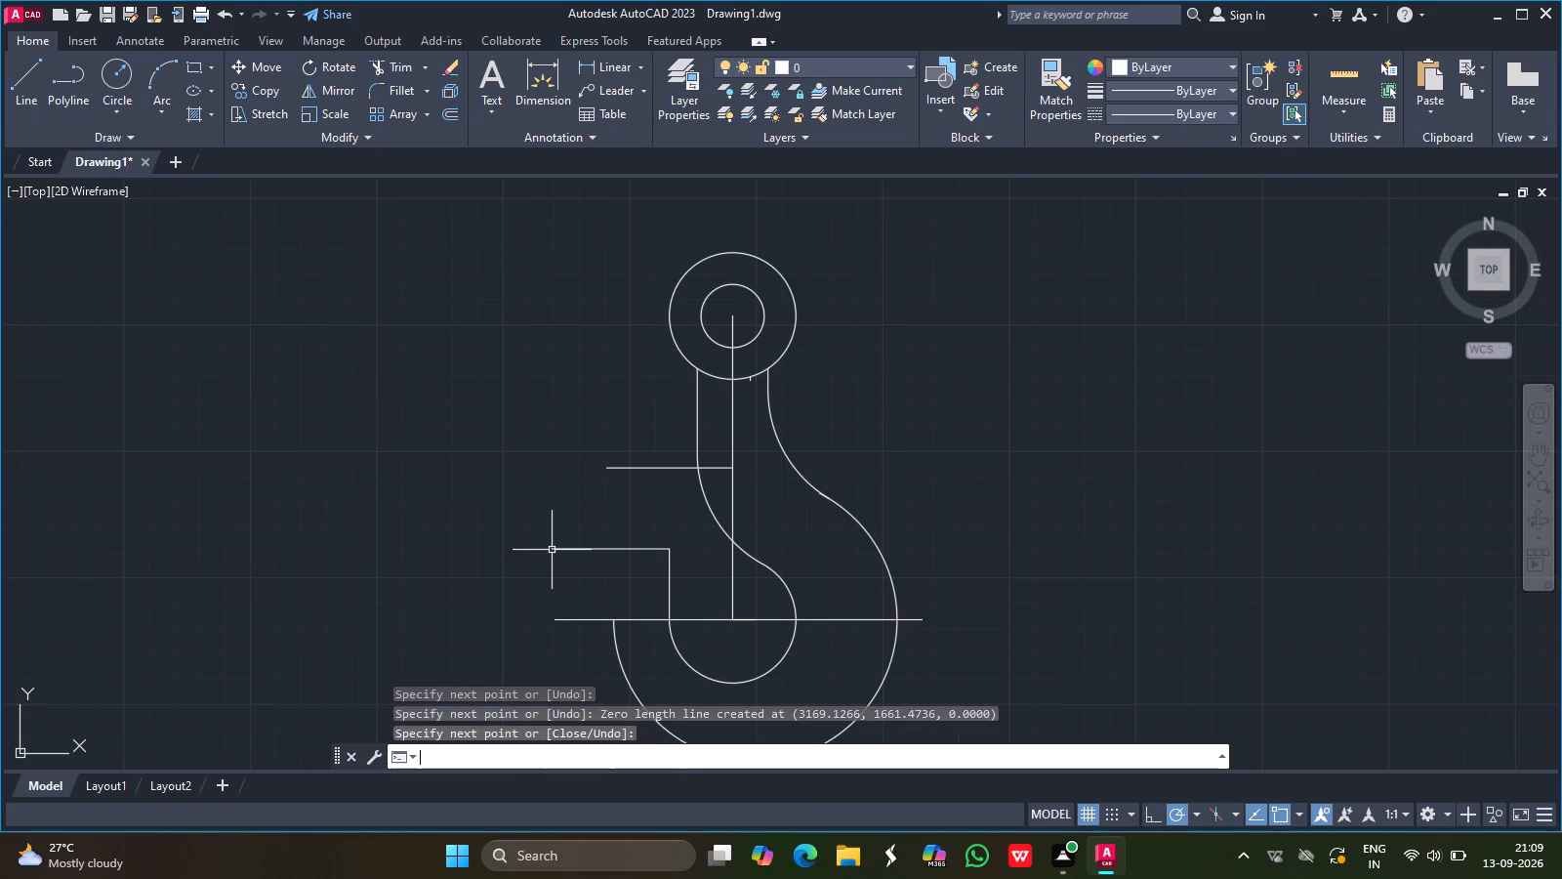
Draw a vertical line from the left end of the 50-long line down to the lower horizontal construction line.
click(23, 65)
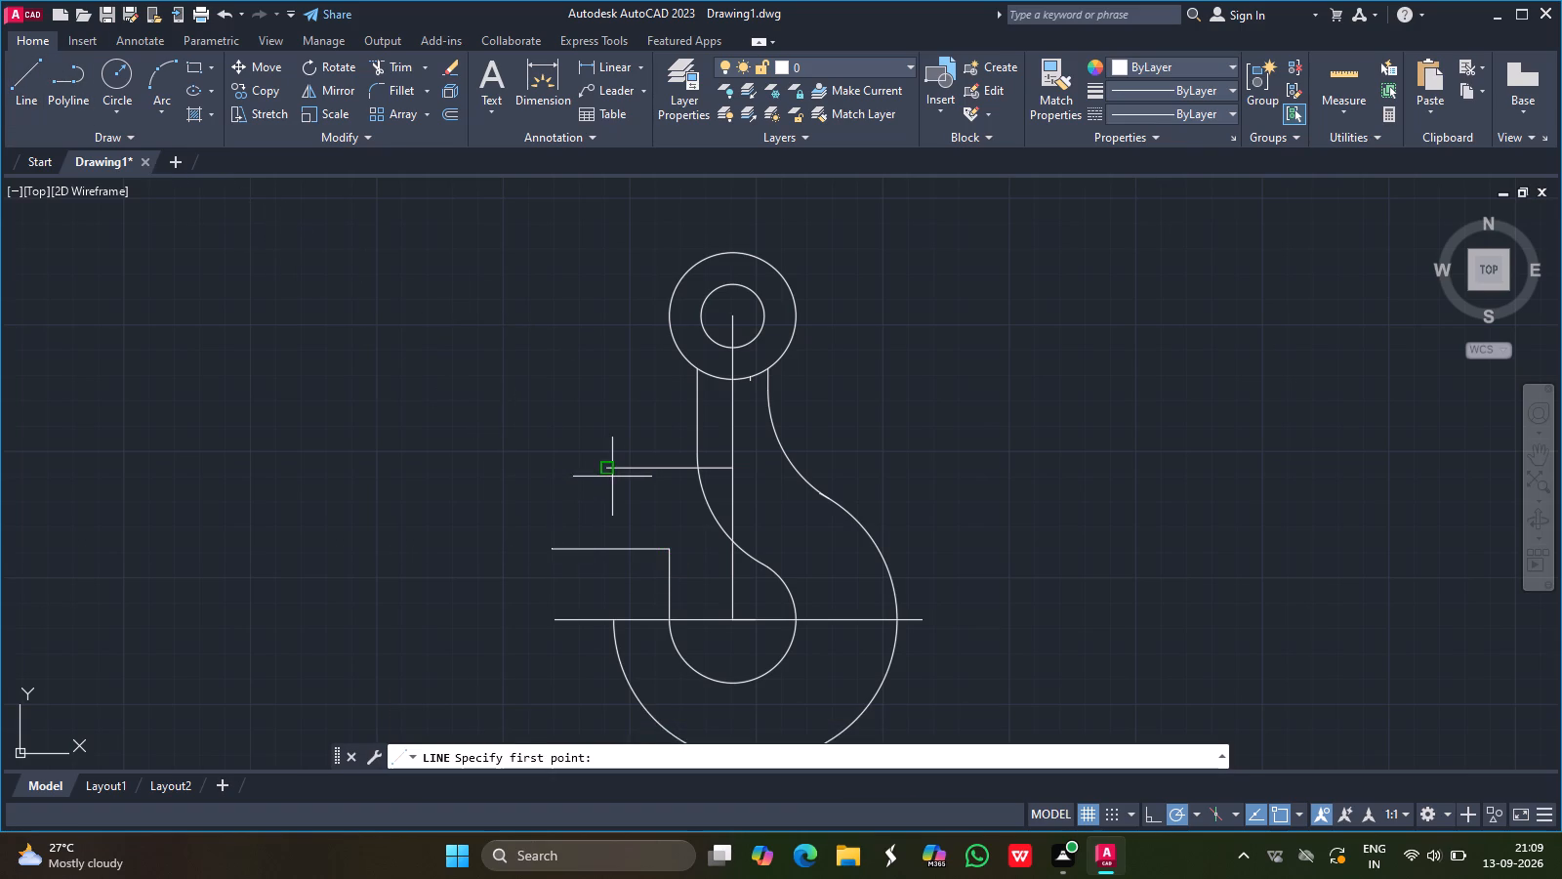
drag(609, 467, 609, 561)
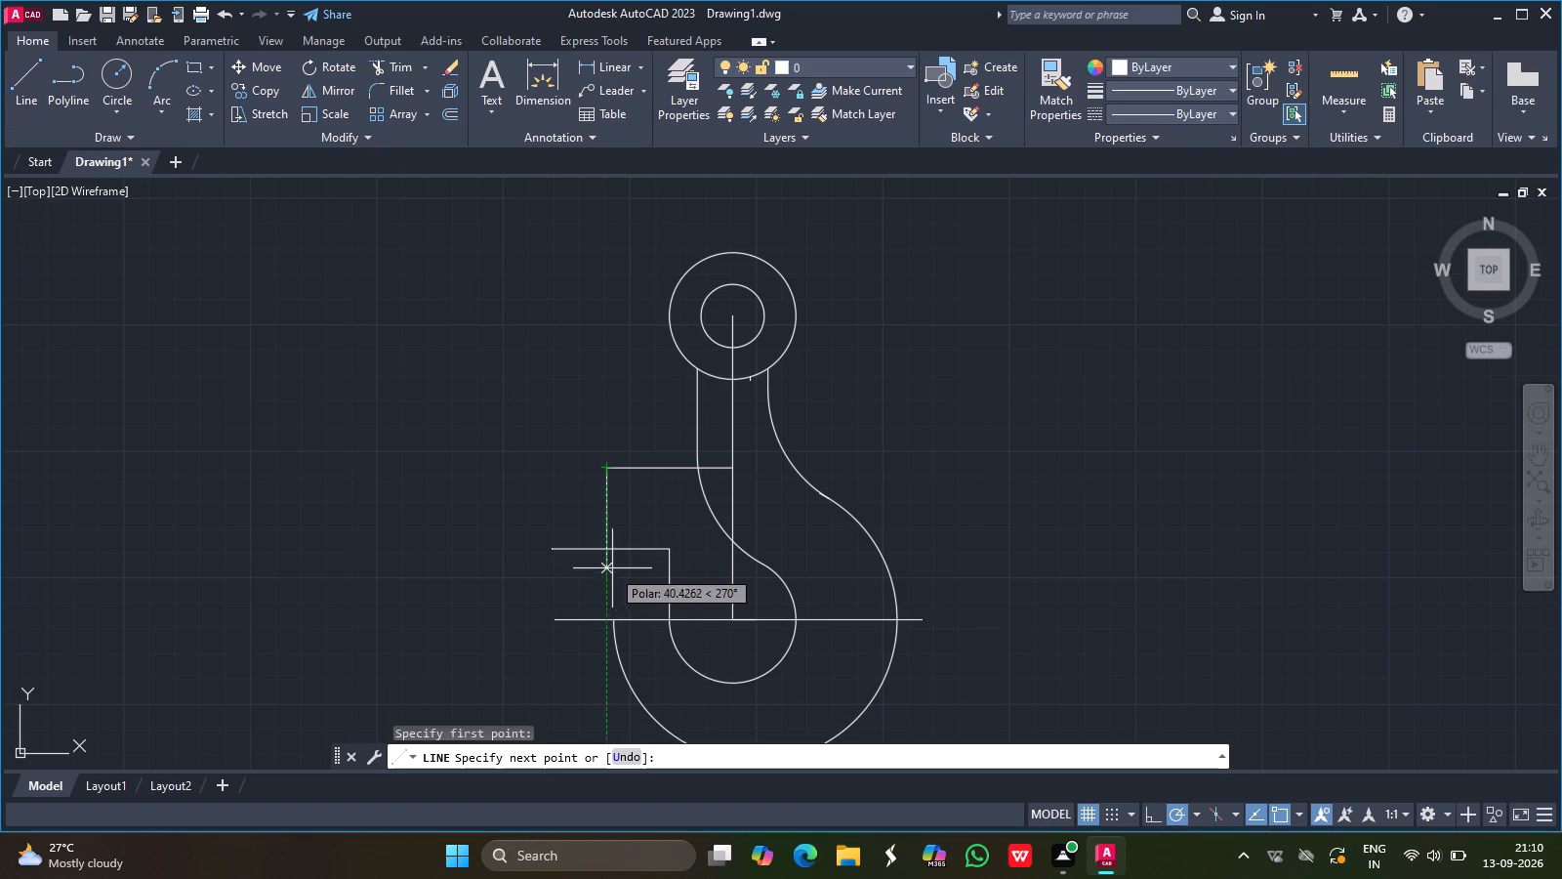
drag(609, 561, 604, 548)
click(604, 548)
key(Return)
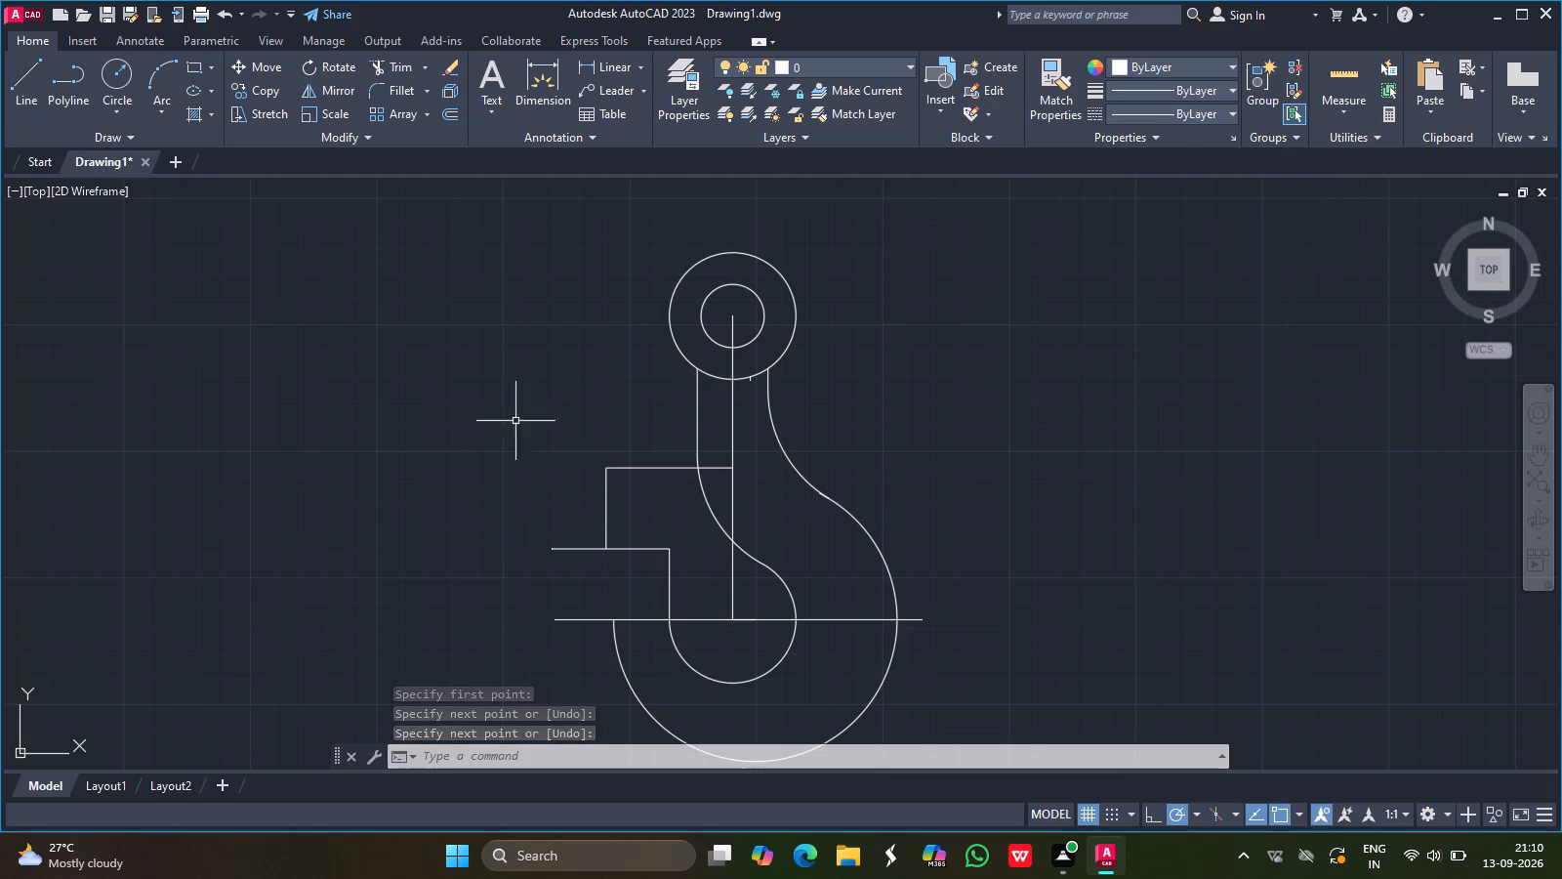
Draw a circle of radius 6.5 centred where the new vertical line meets the lower horizontal construction line.
click(116, 79)
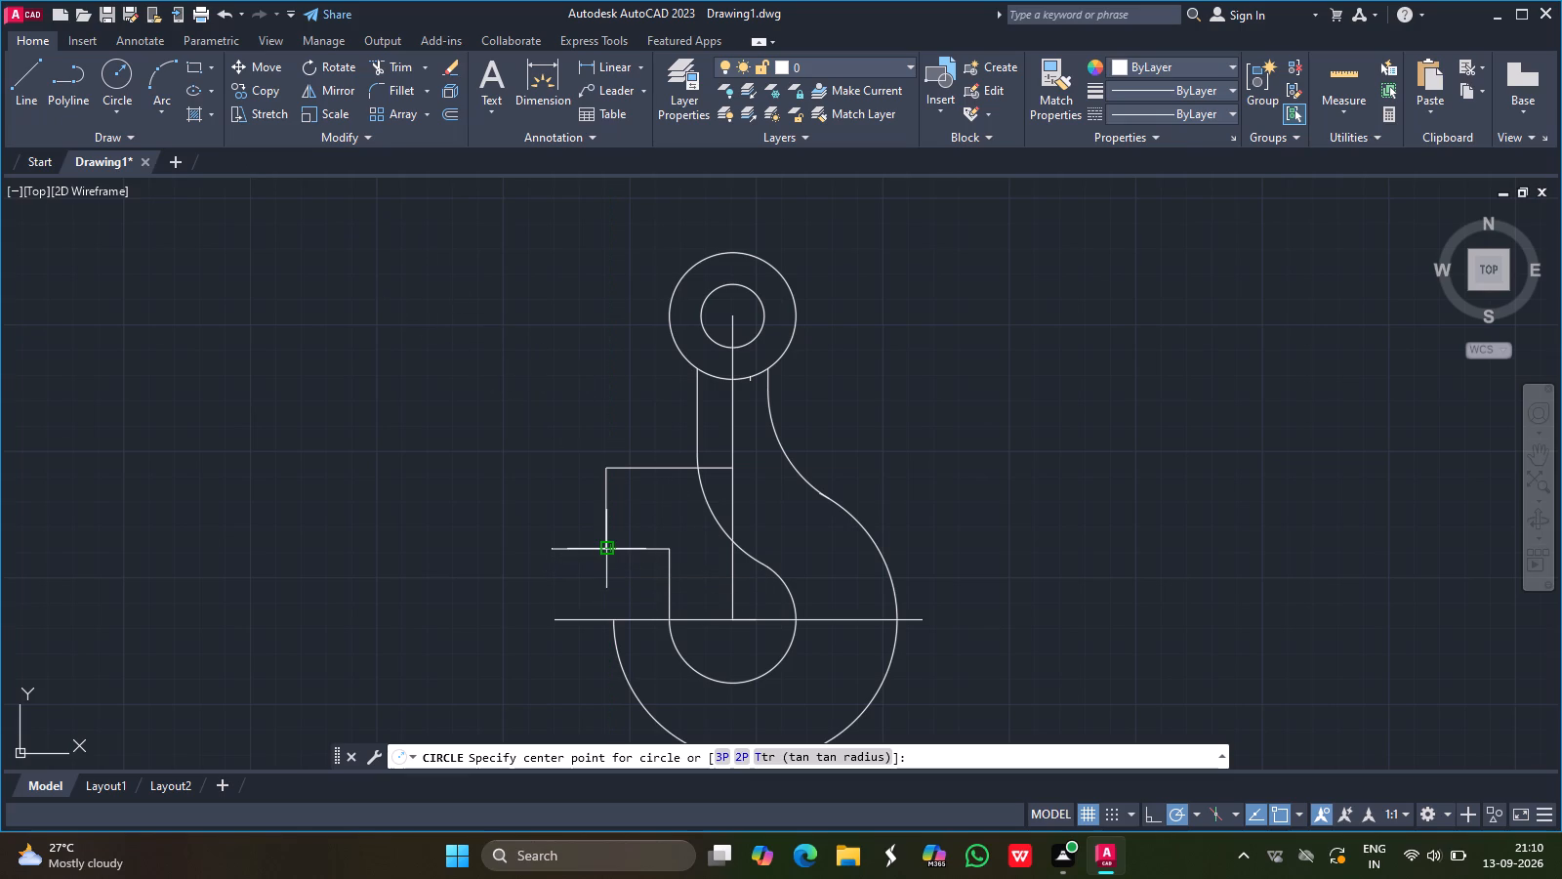
drag(604, 550, 588, 525)
text(6.5)
key(Return)
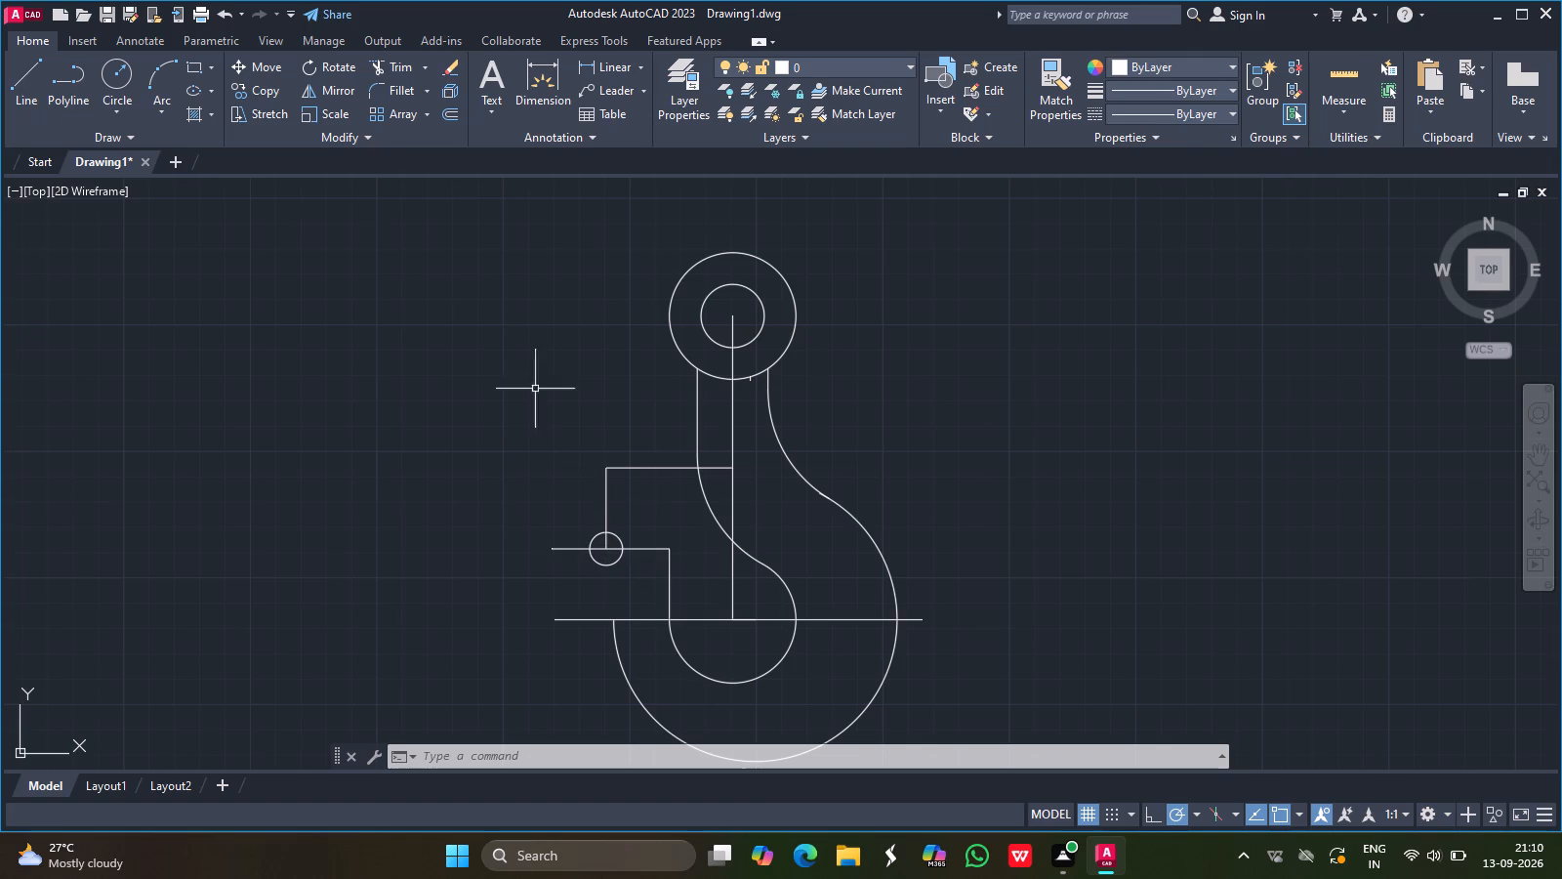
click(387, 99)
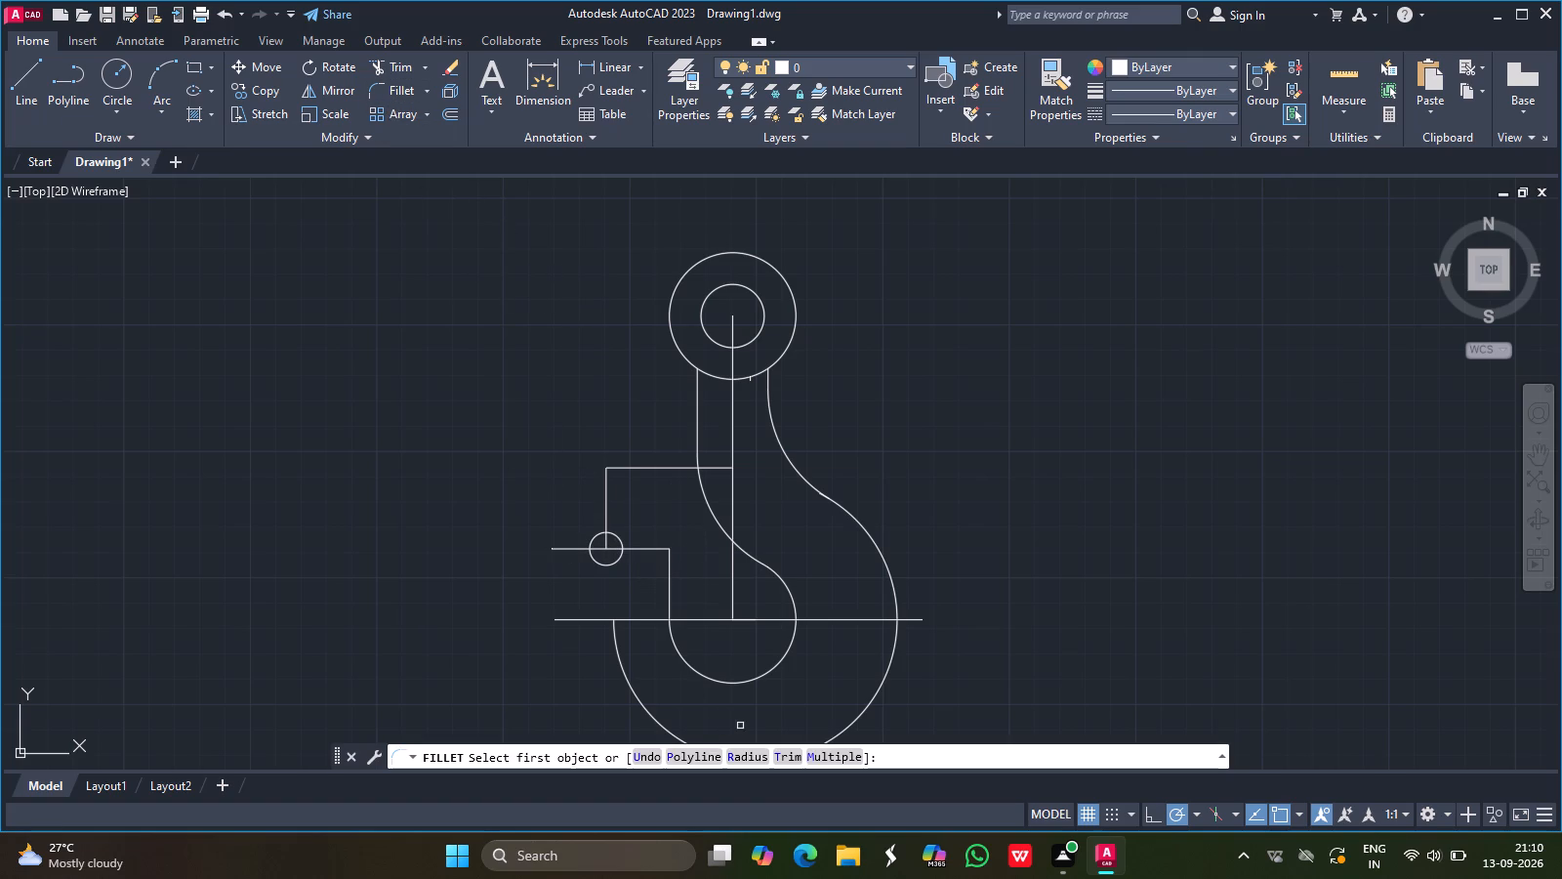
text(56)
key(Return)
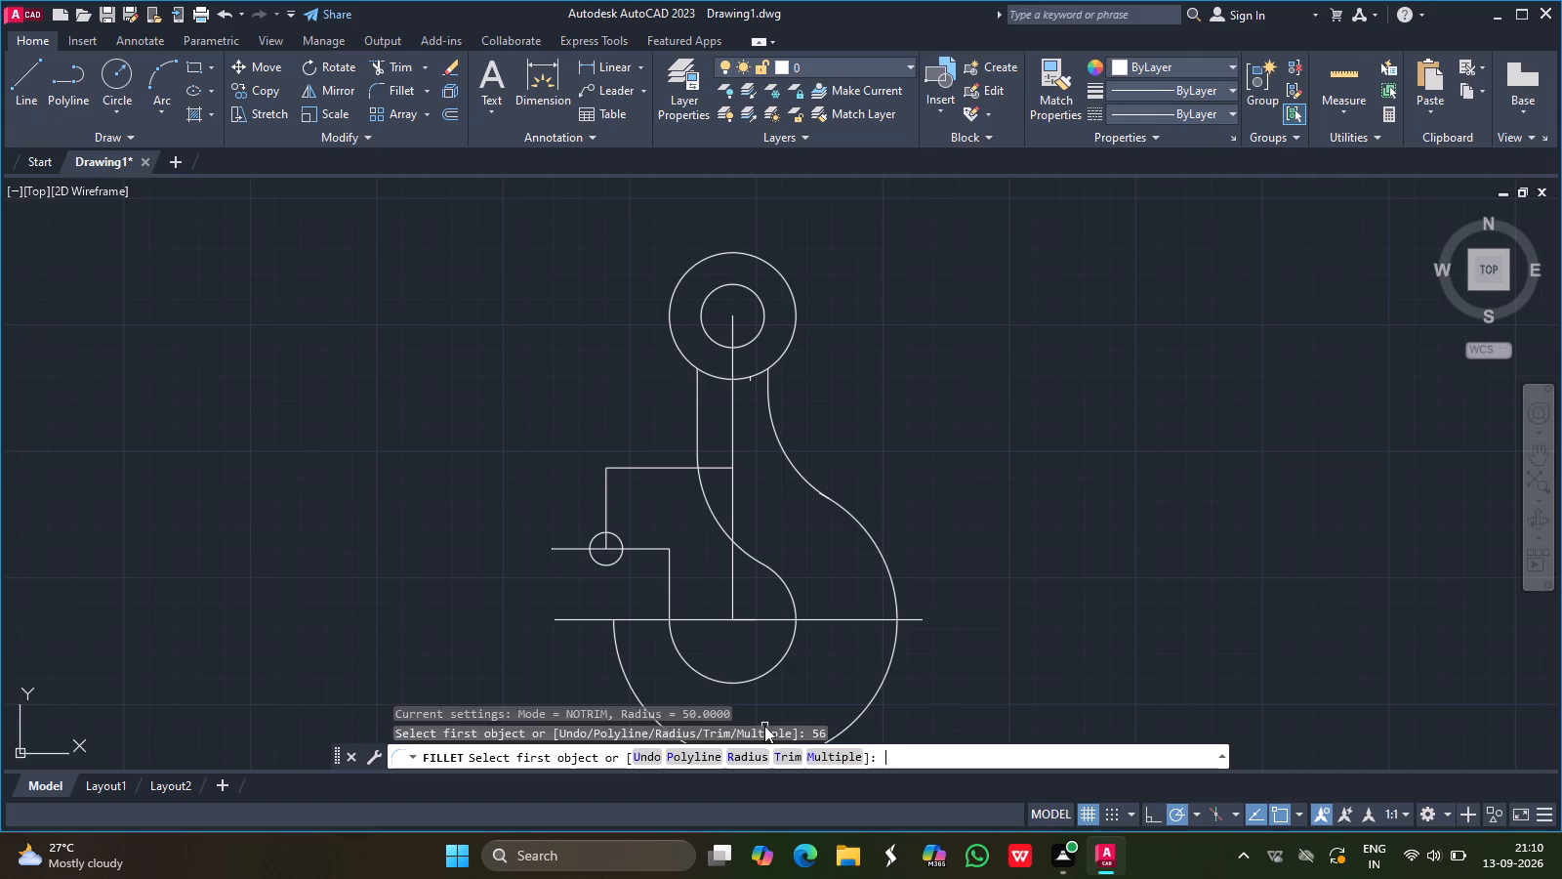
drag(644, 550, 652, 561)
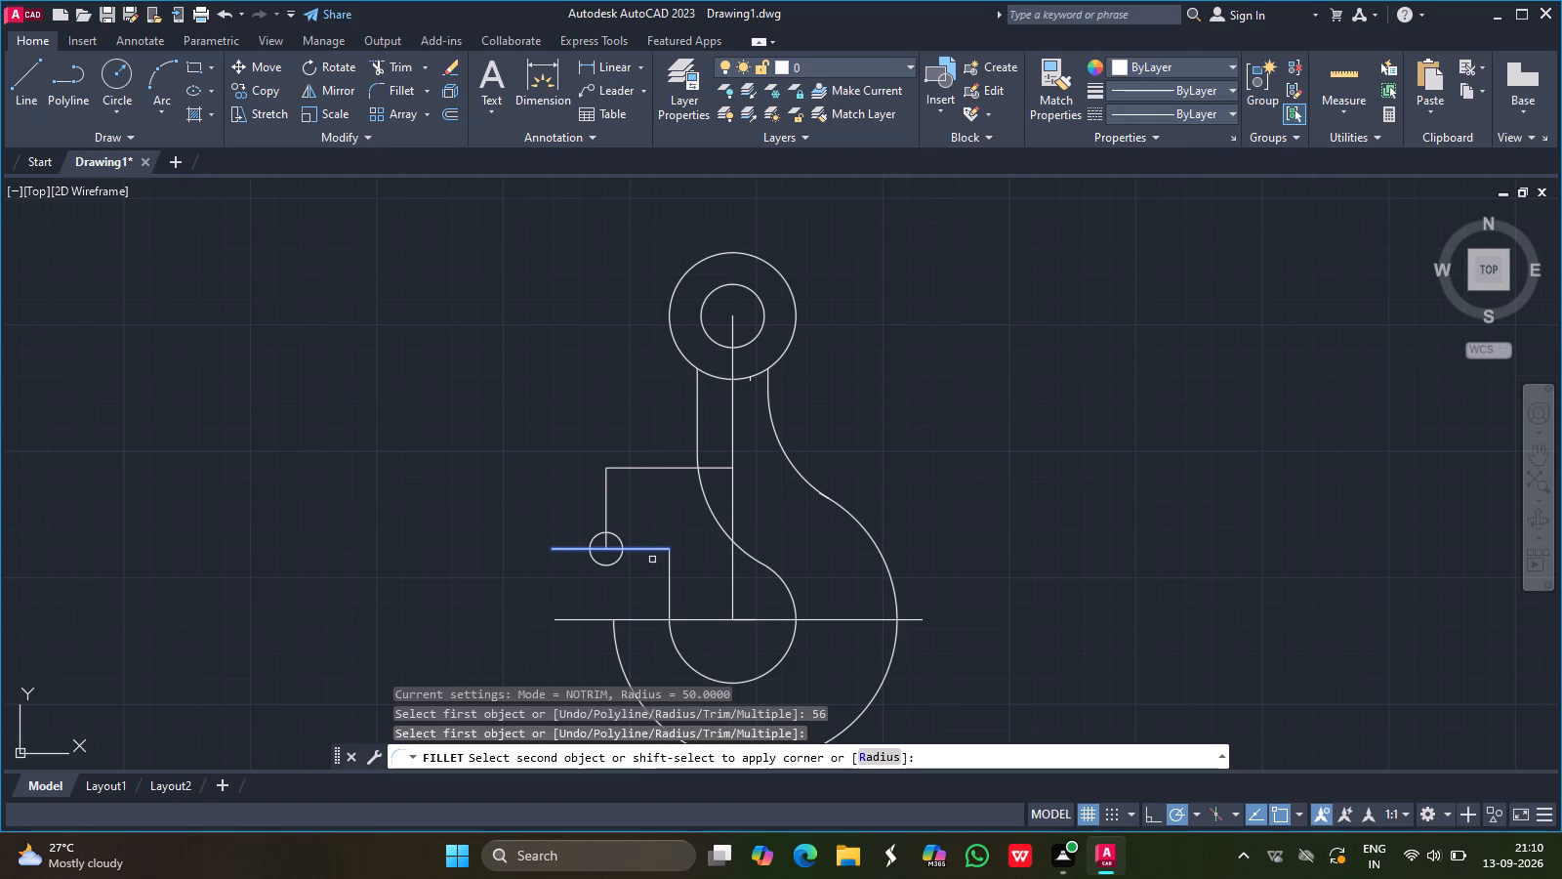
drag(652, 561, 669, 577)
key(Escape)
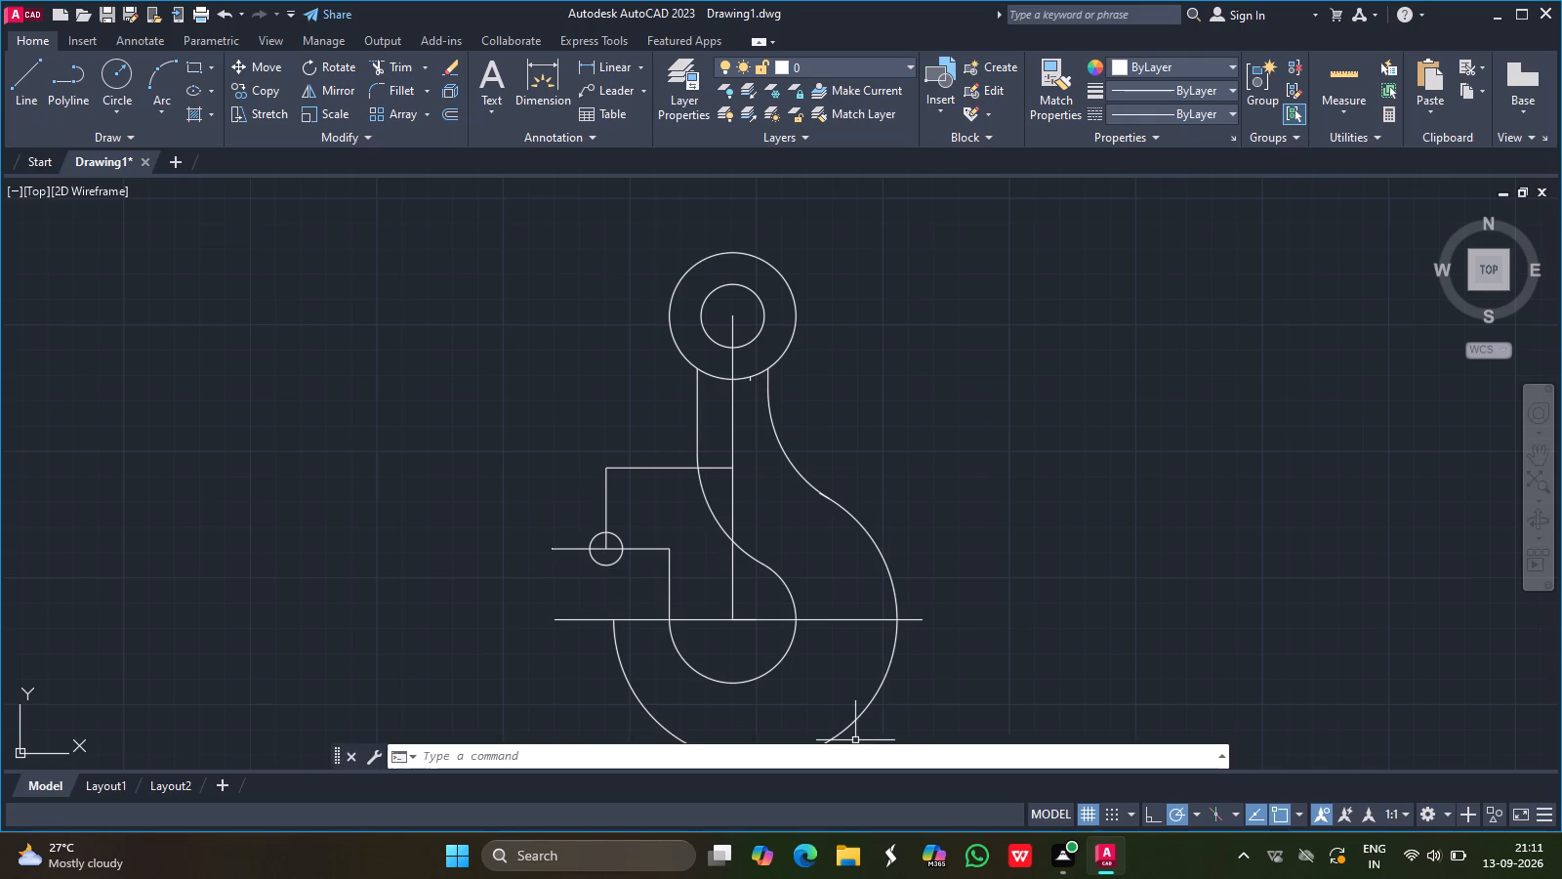
Fillet the radius 6.5 tip circle to the open end of the large outer hook arc, entering 38 for the radius.
click(396, 94)
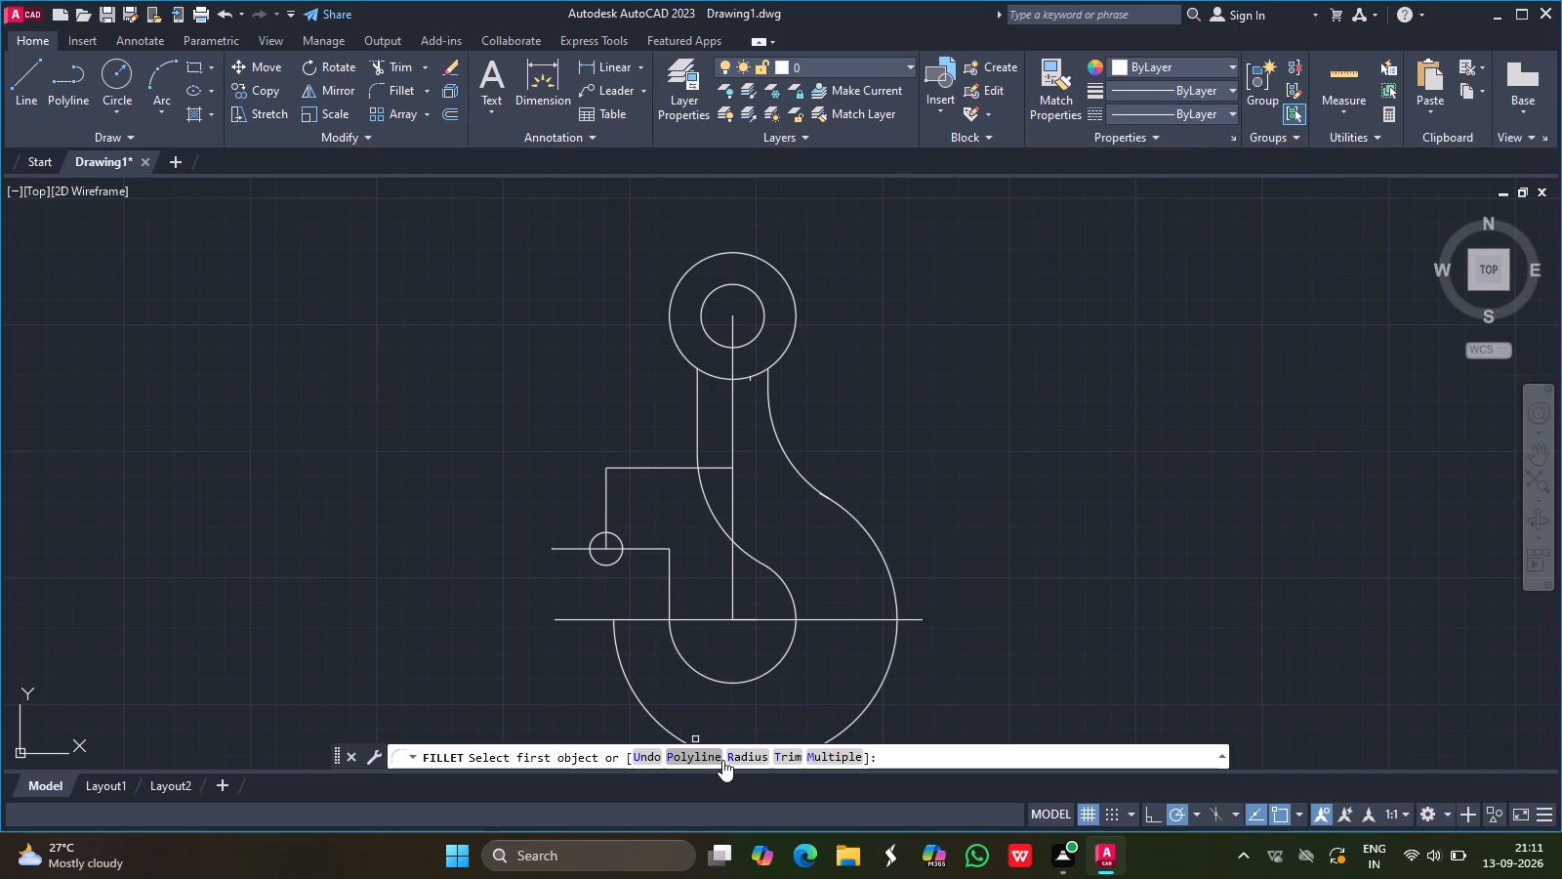
text(38)
key(Return)
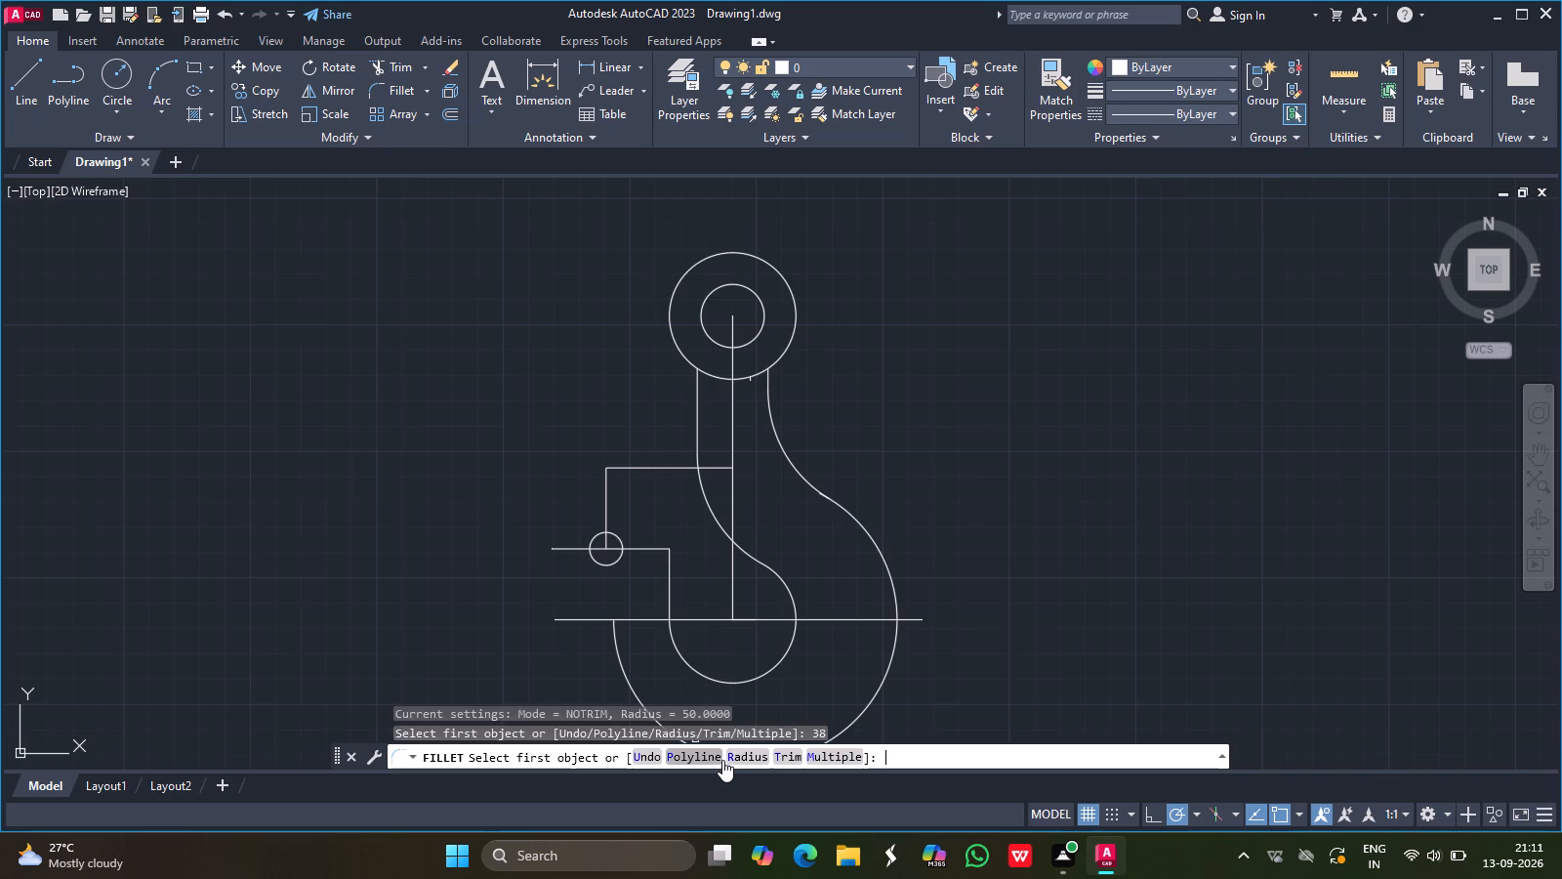
click(588, 546)
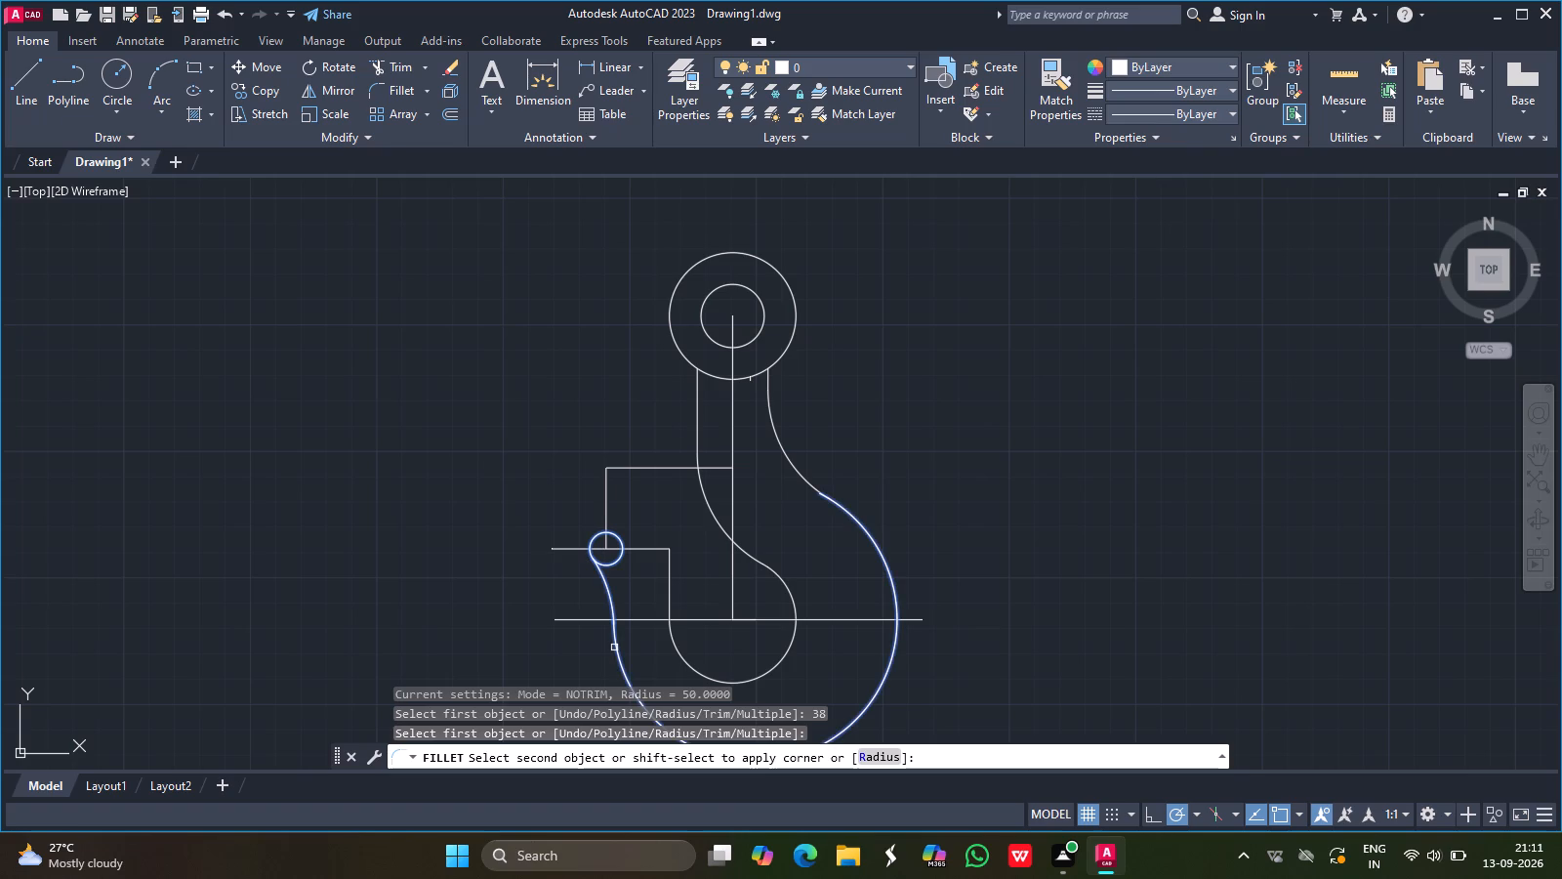
click(614, 648)
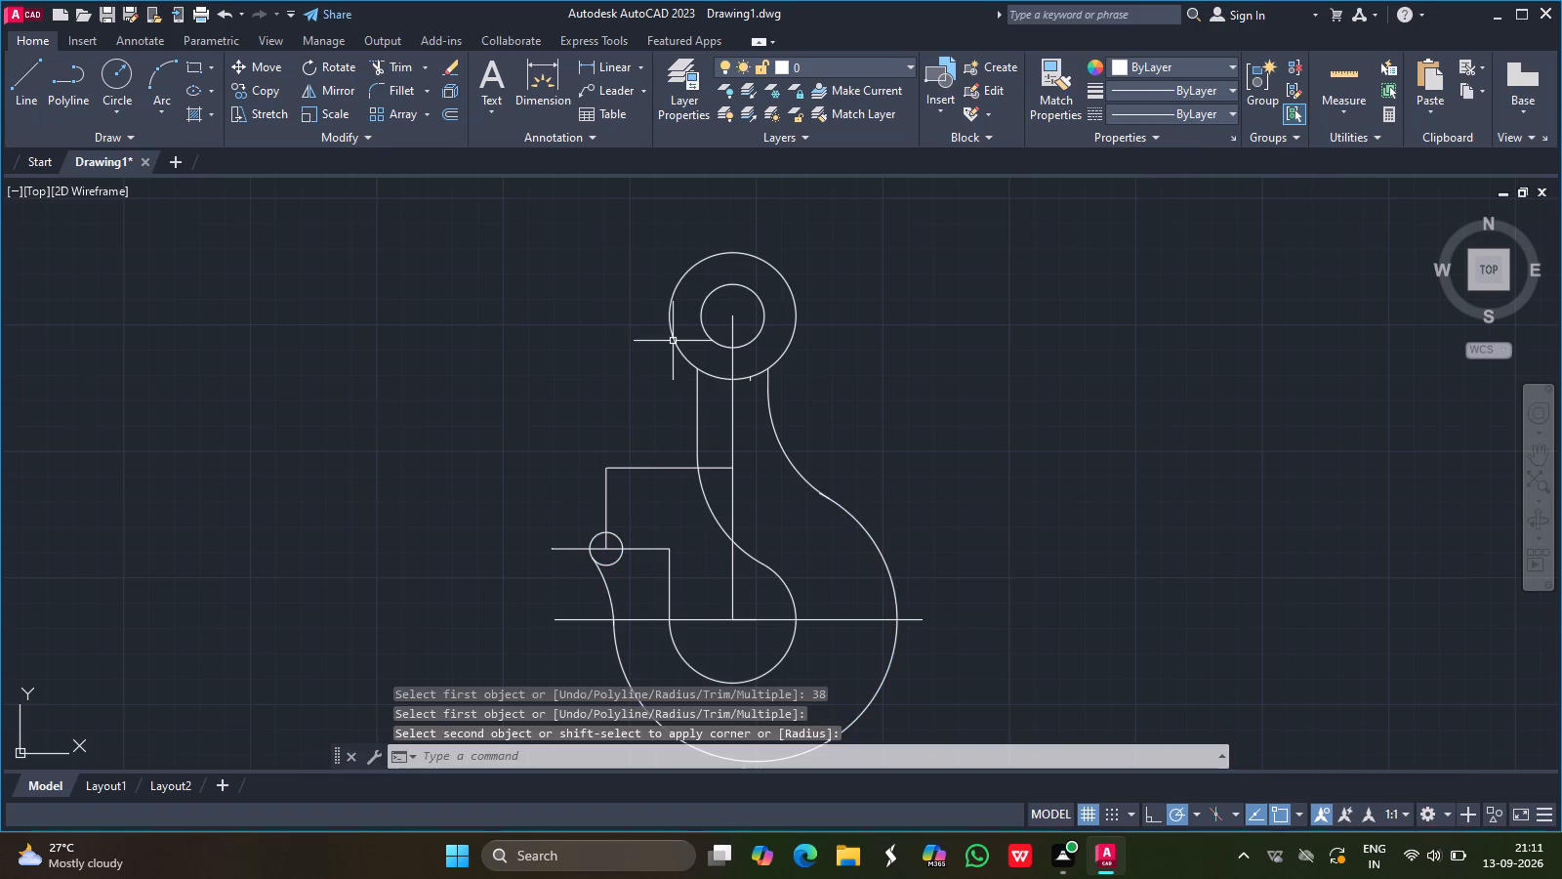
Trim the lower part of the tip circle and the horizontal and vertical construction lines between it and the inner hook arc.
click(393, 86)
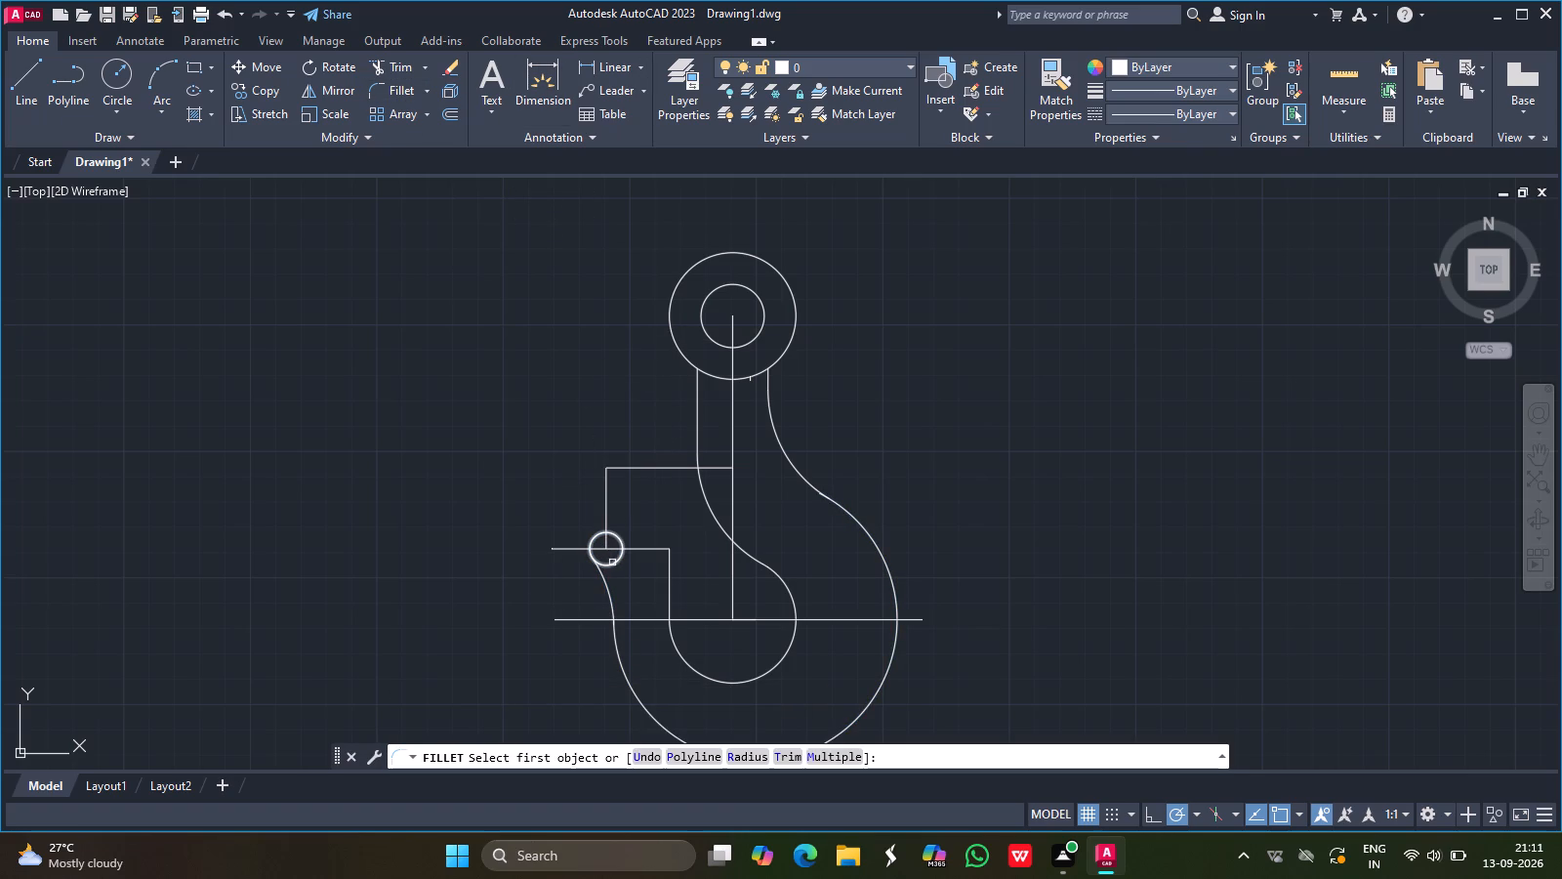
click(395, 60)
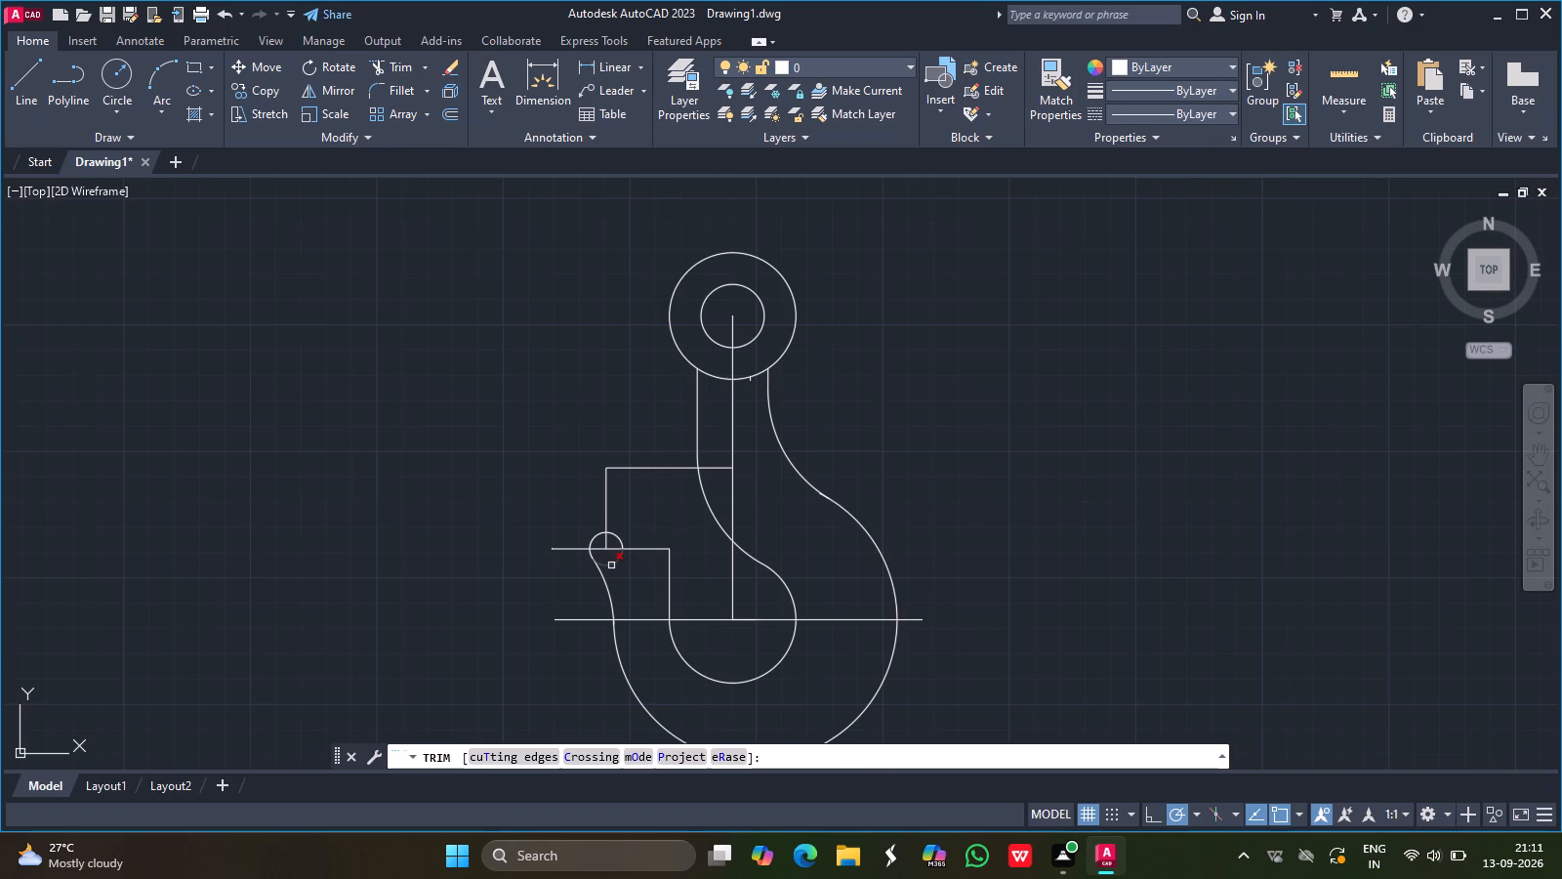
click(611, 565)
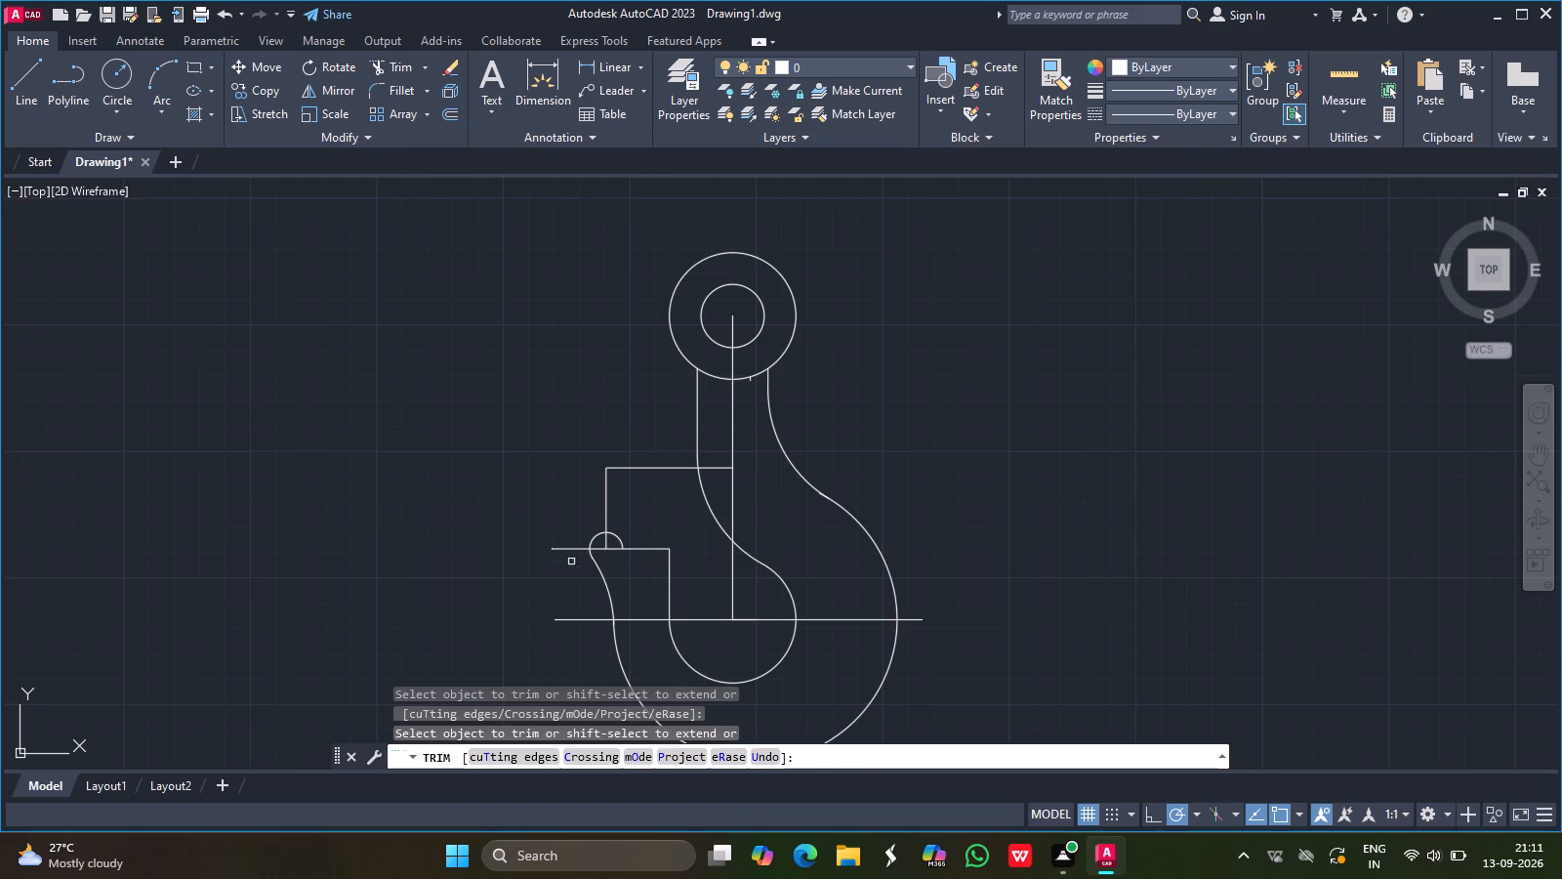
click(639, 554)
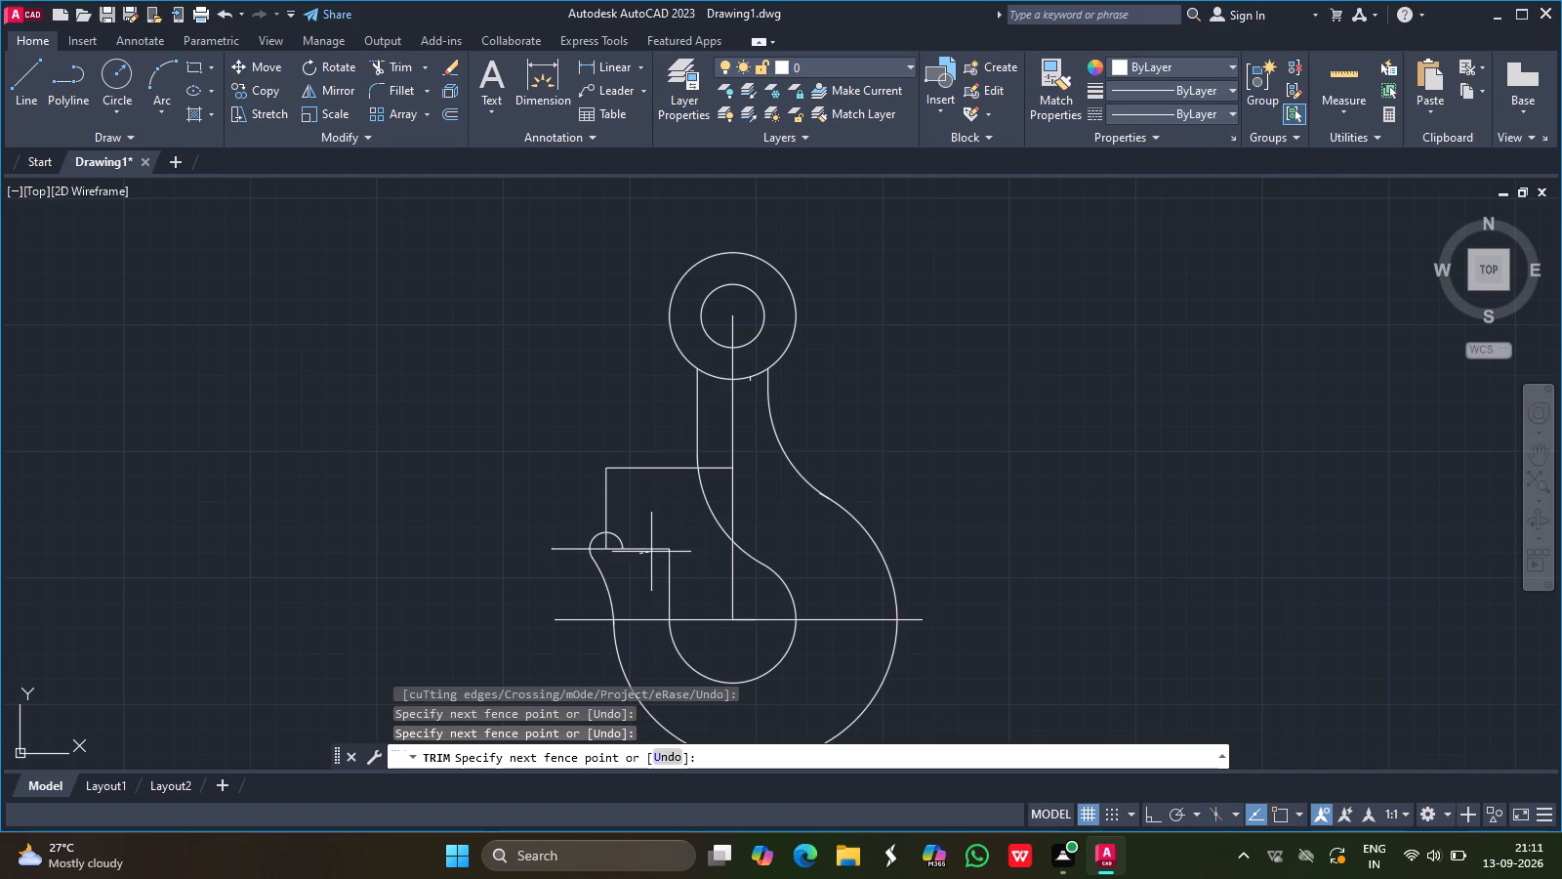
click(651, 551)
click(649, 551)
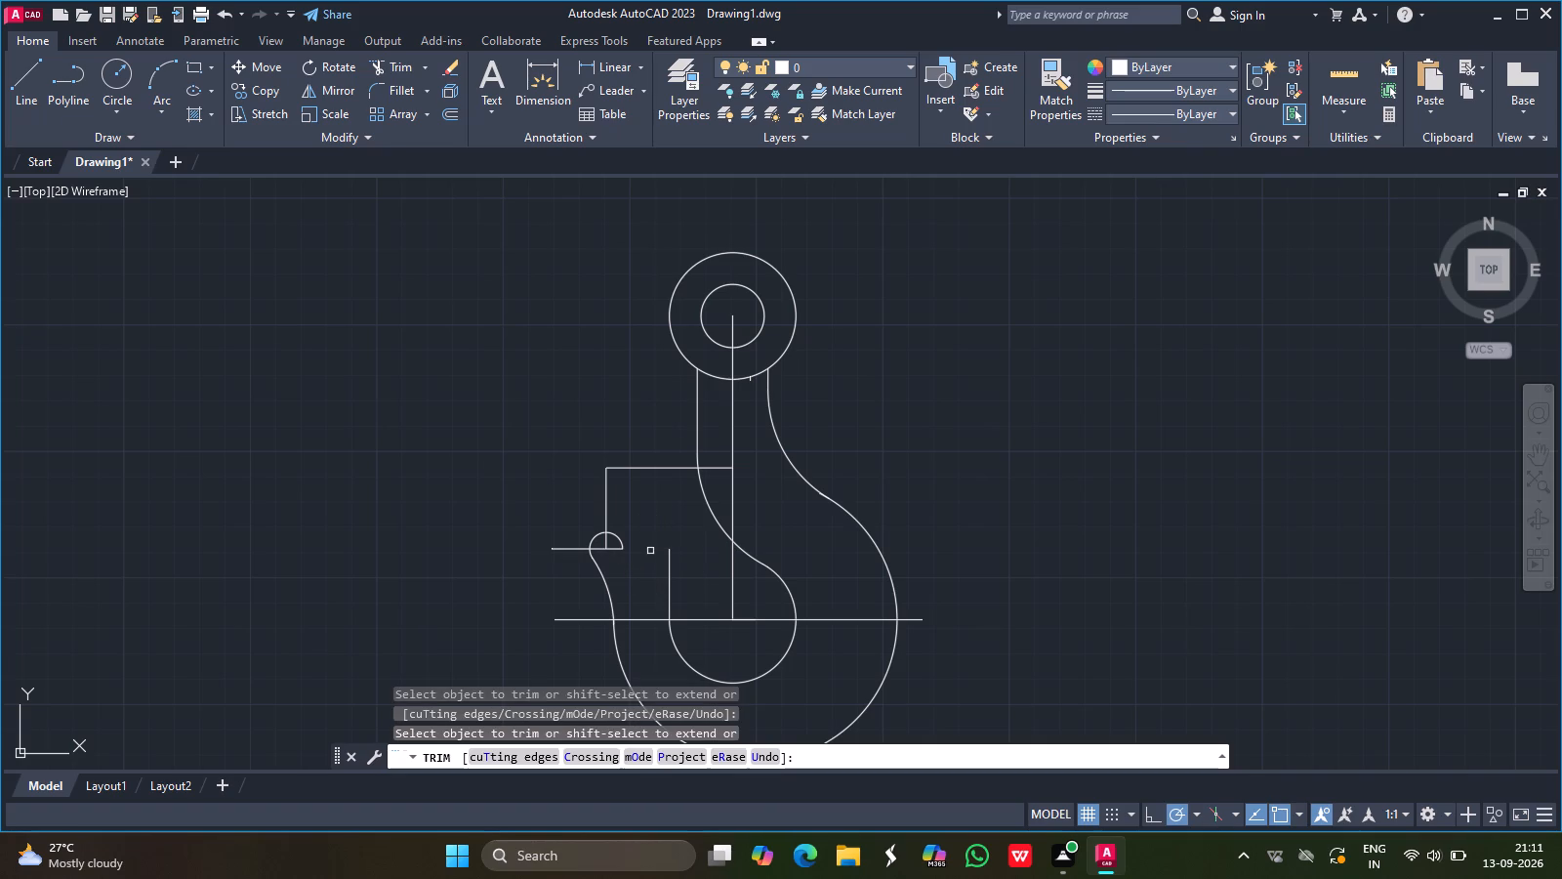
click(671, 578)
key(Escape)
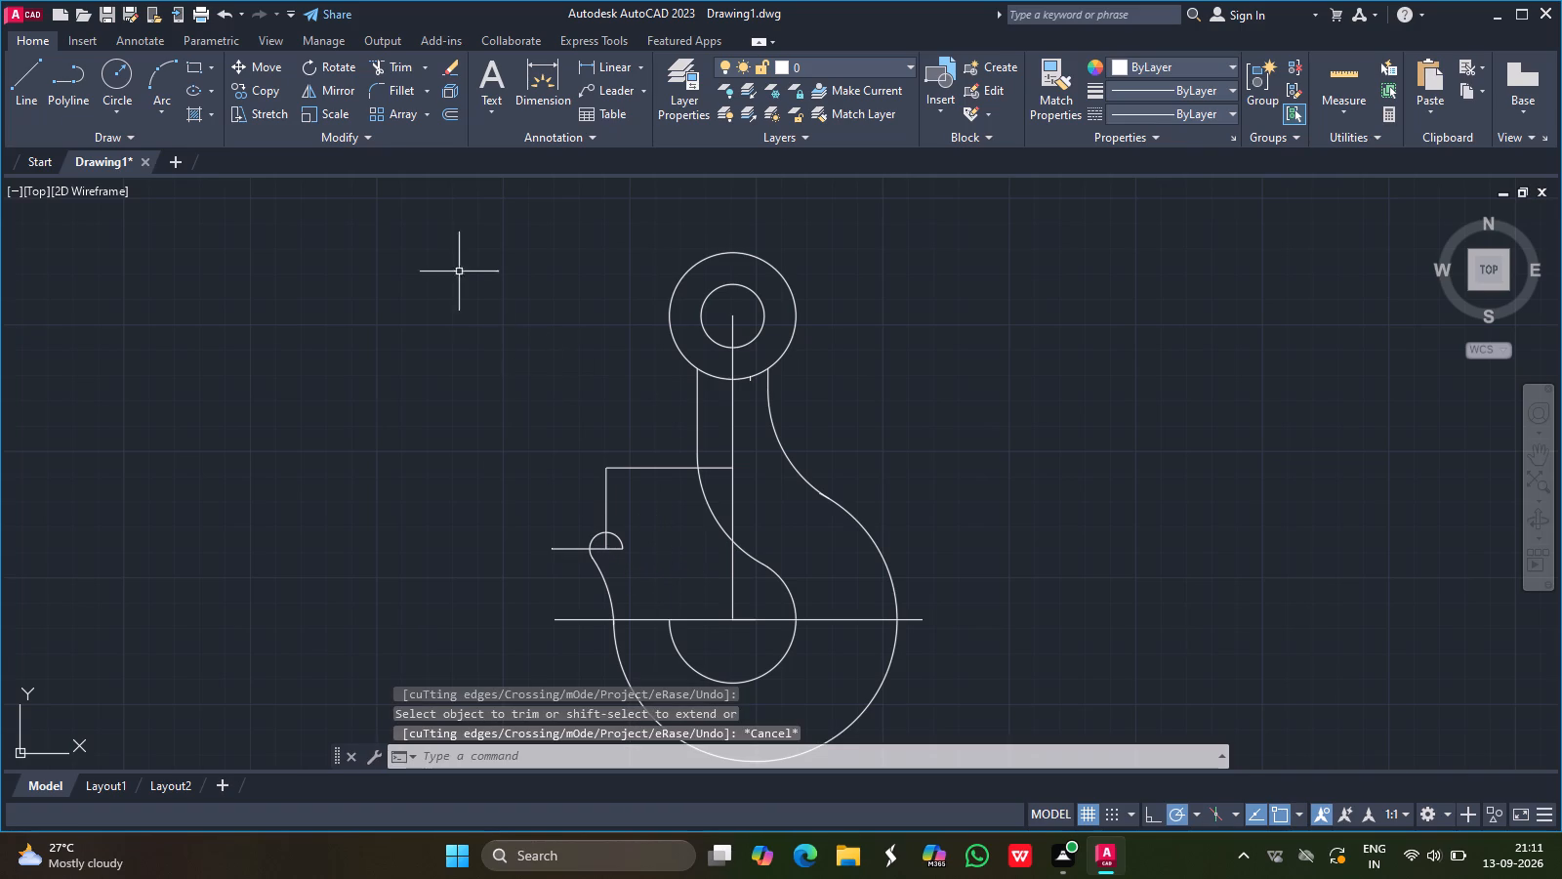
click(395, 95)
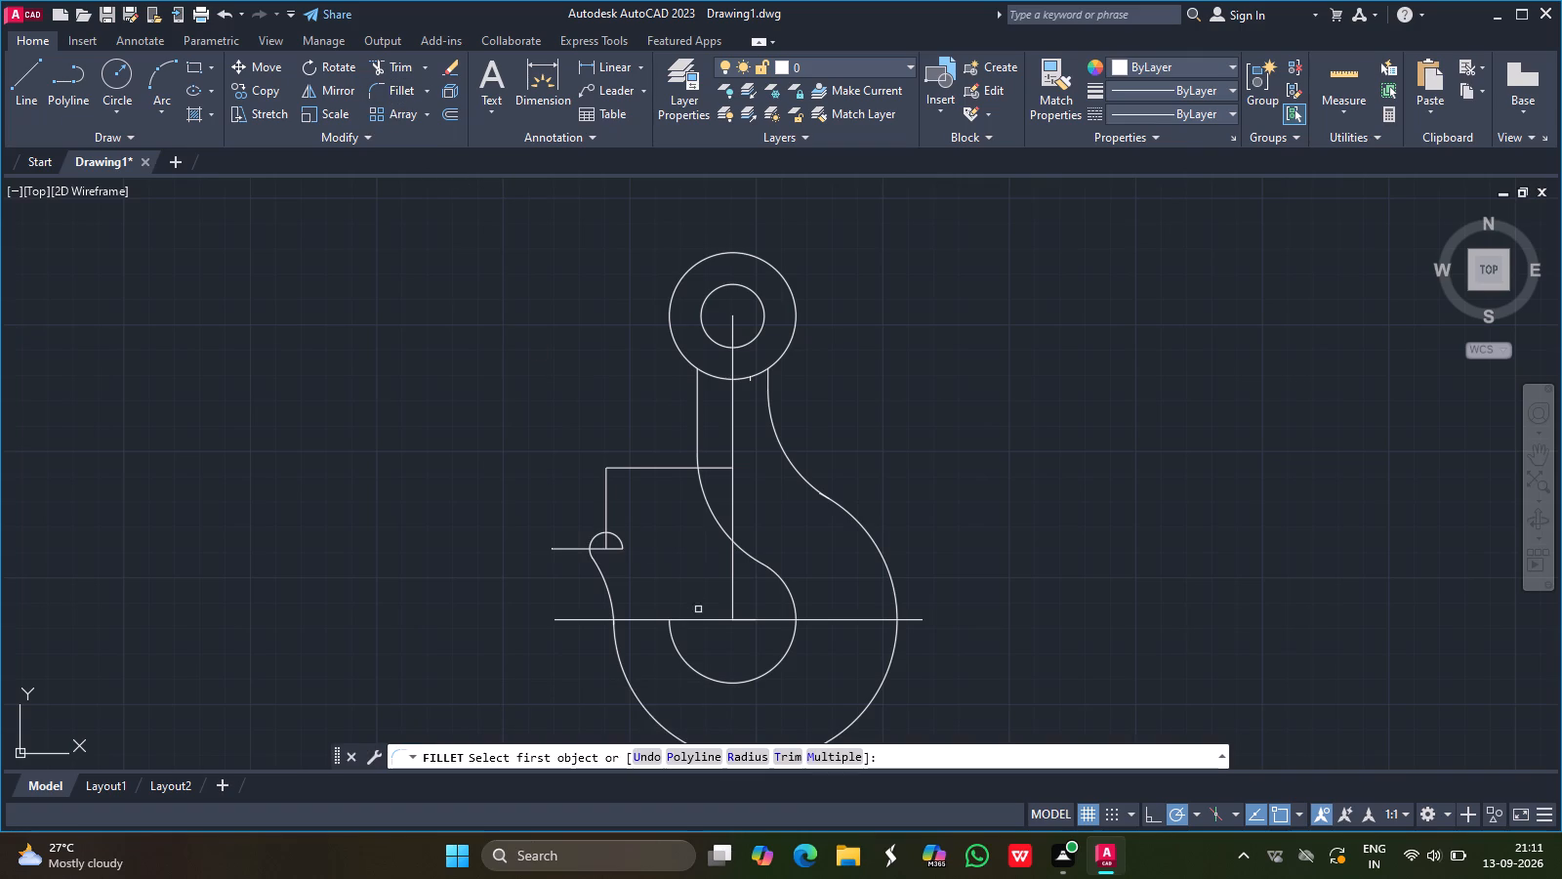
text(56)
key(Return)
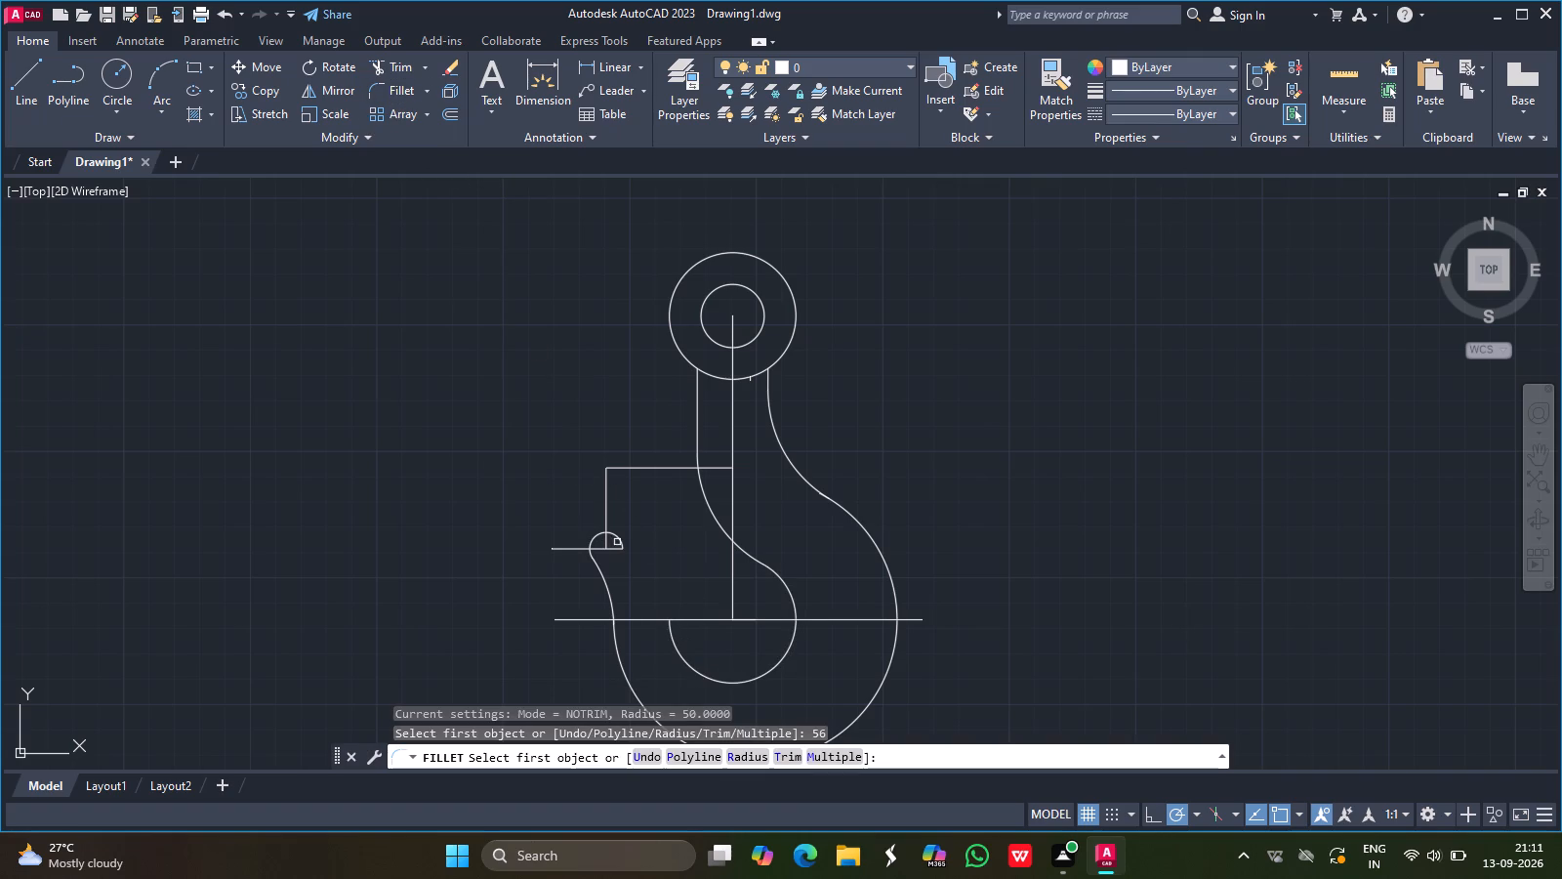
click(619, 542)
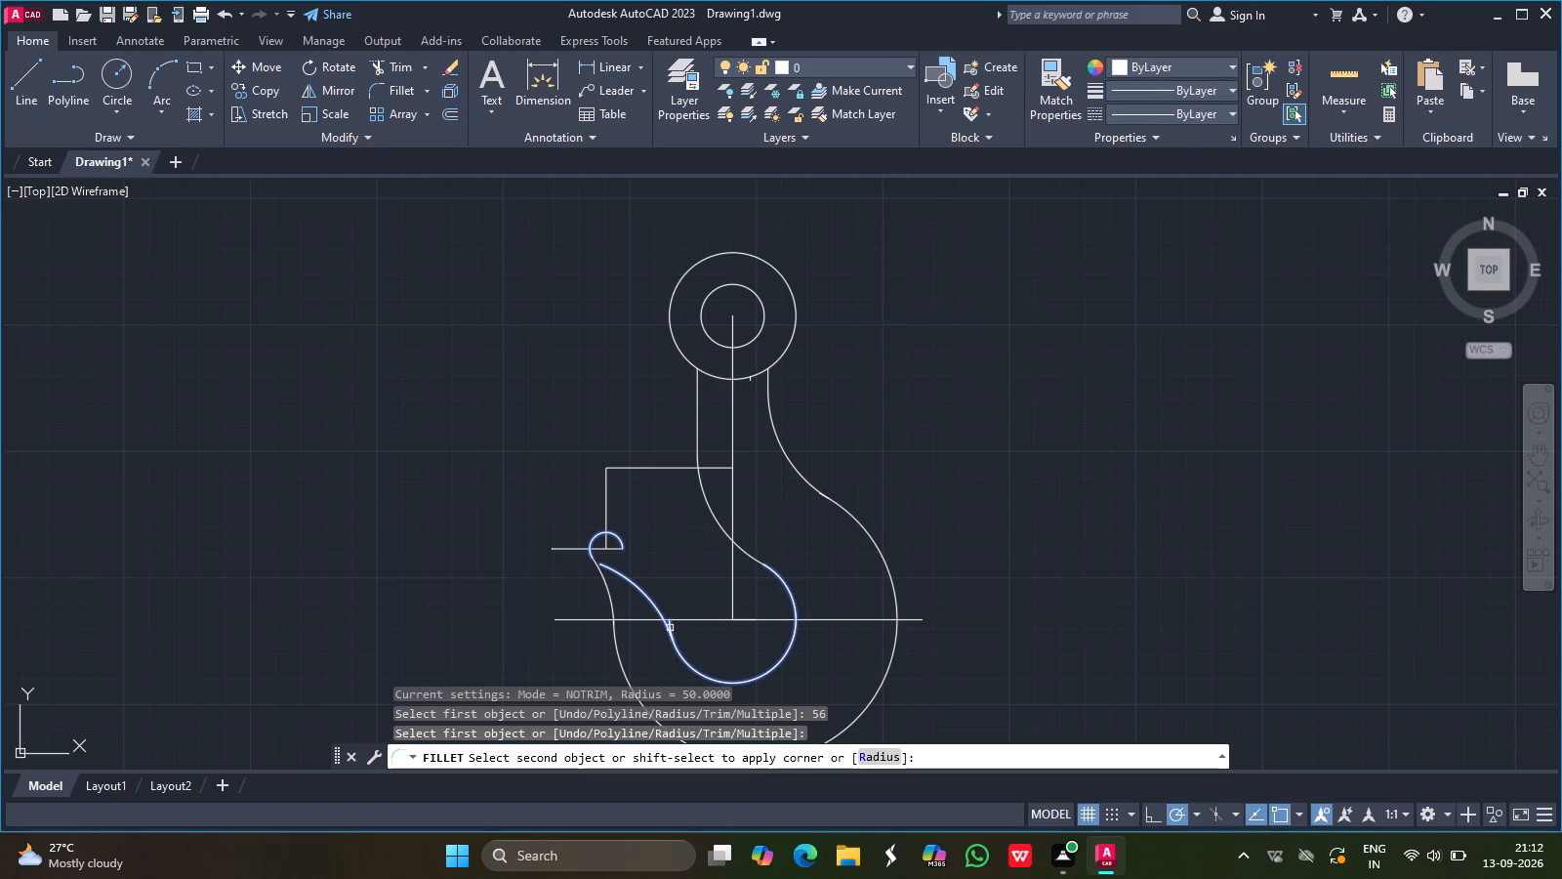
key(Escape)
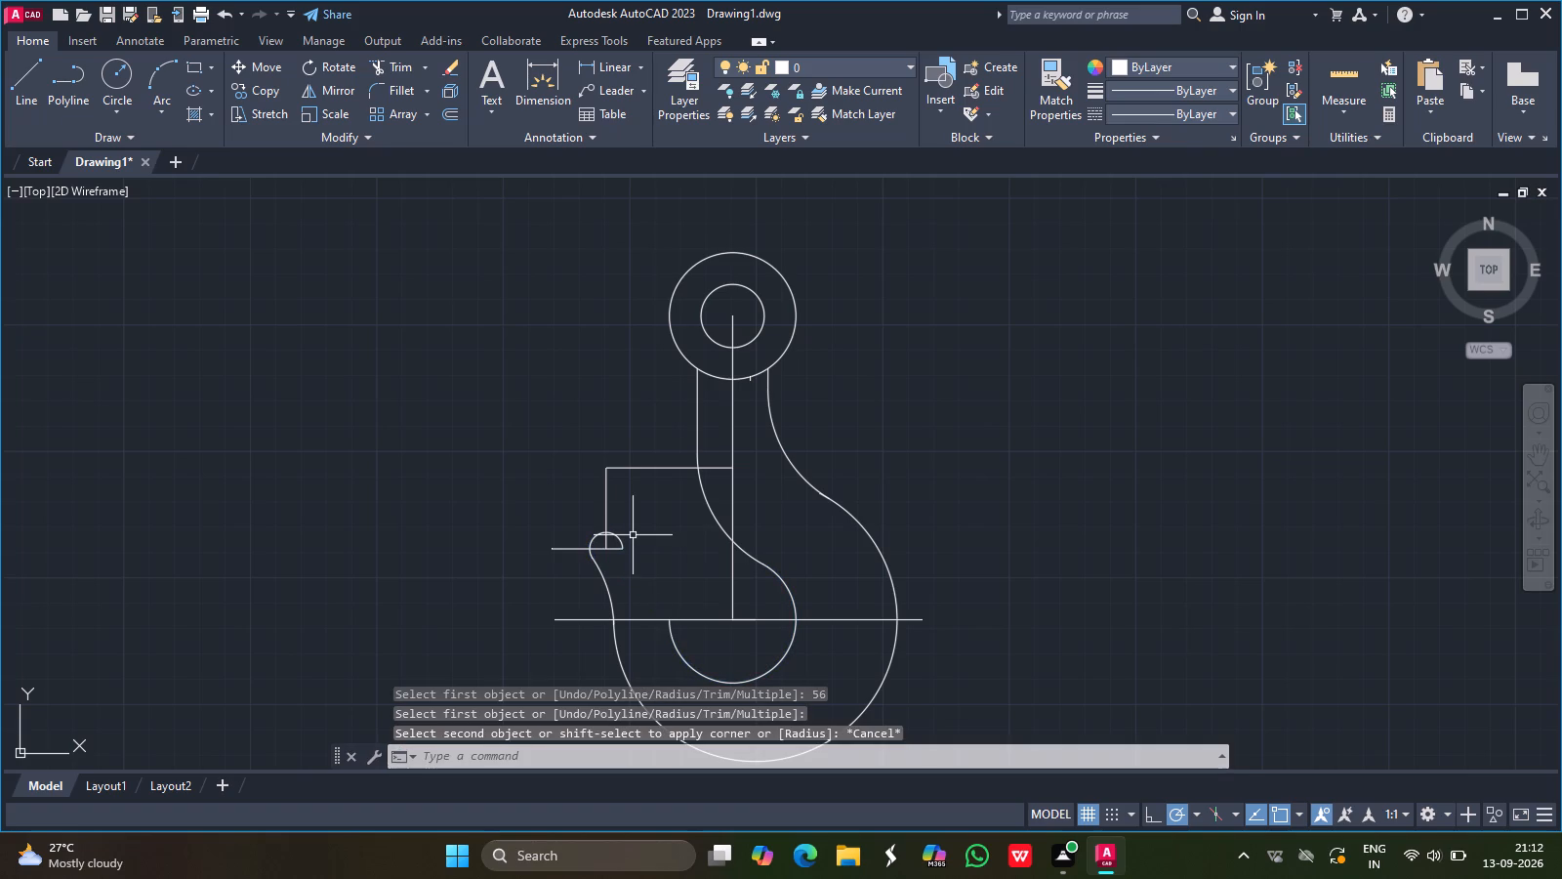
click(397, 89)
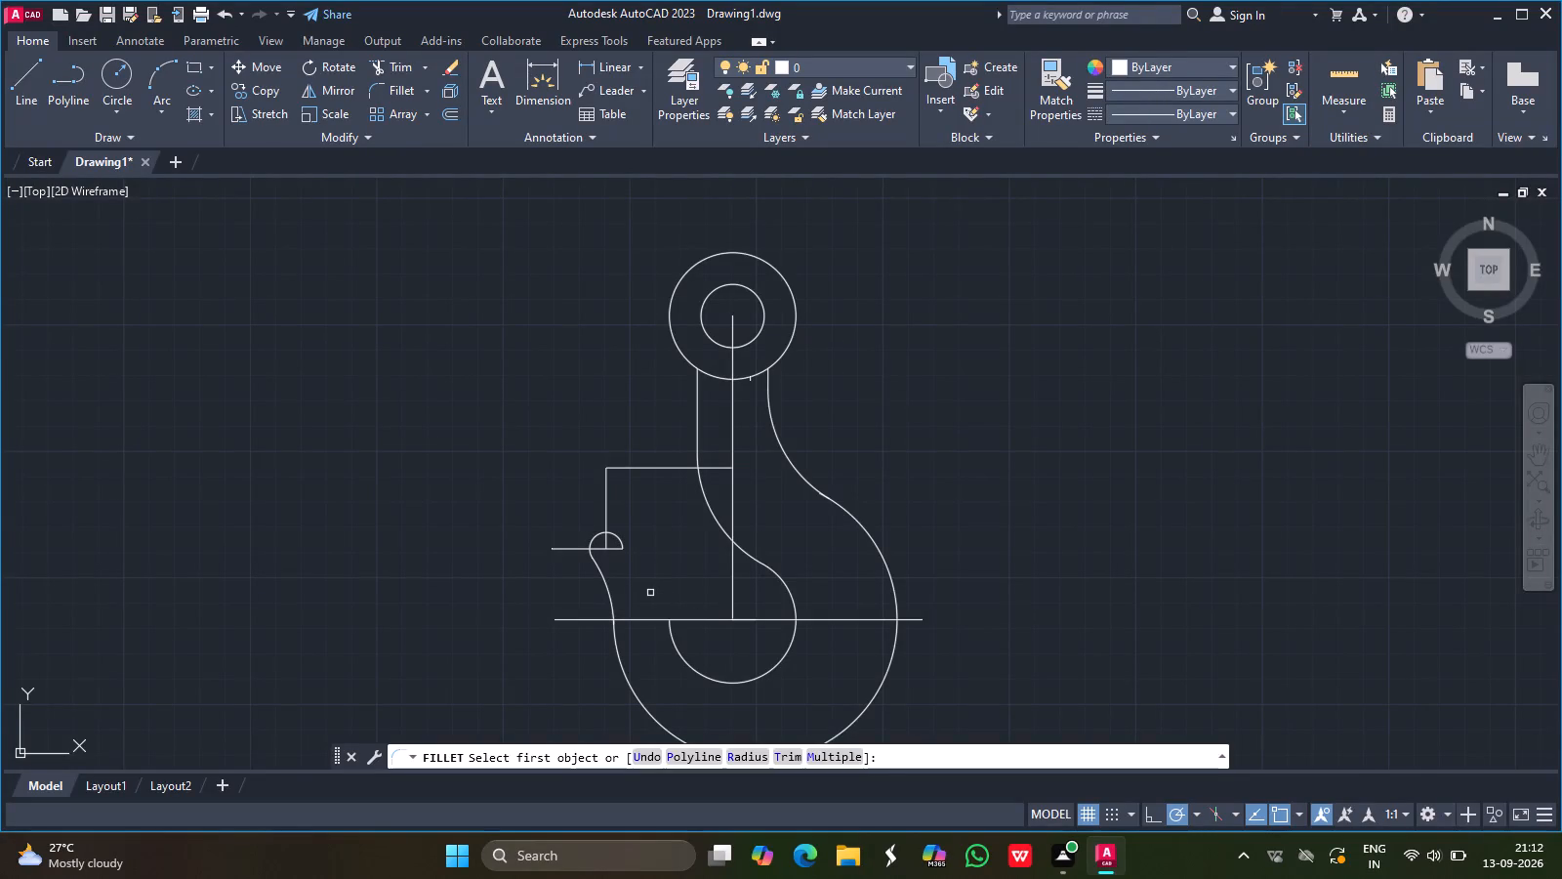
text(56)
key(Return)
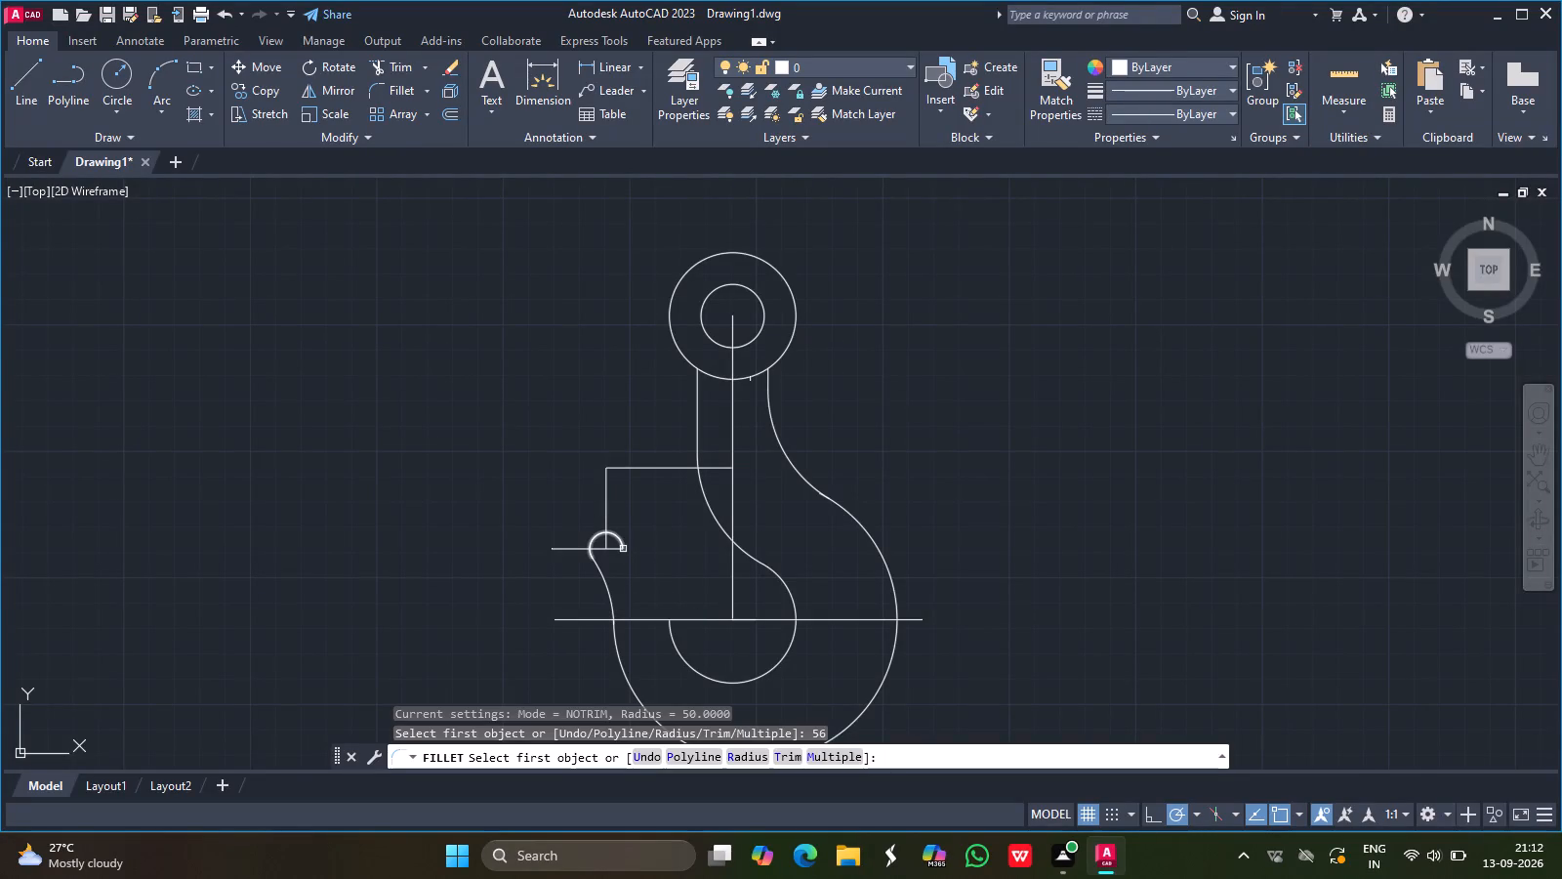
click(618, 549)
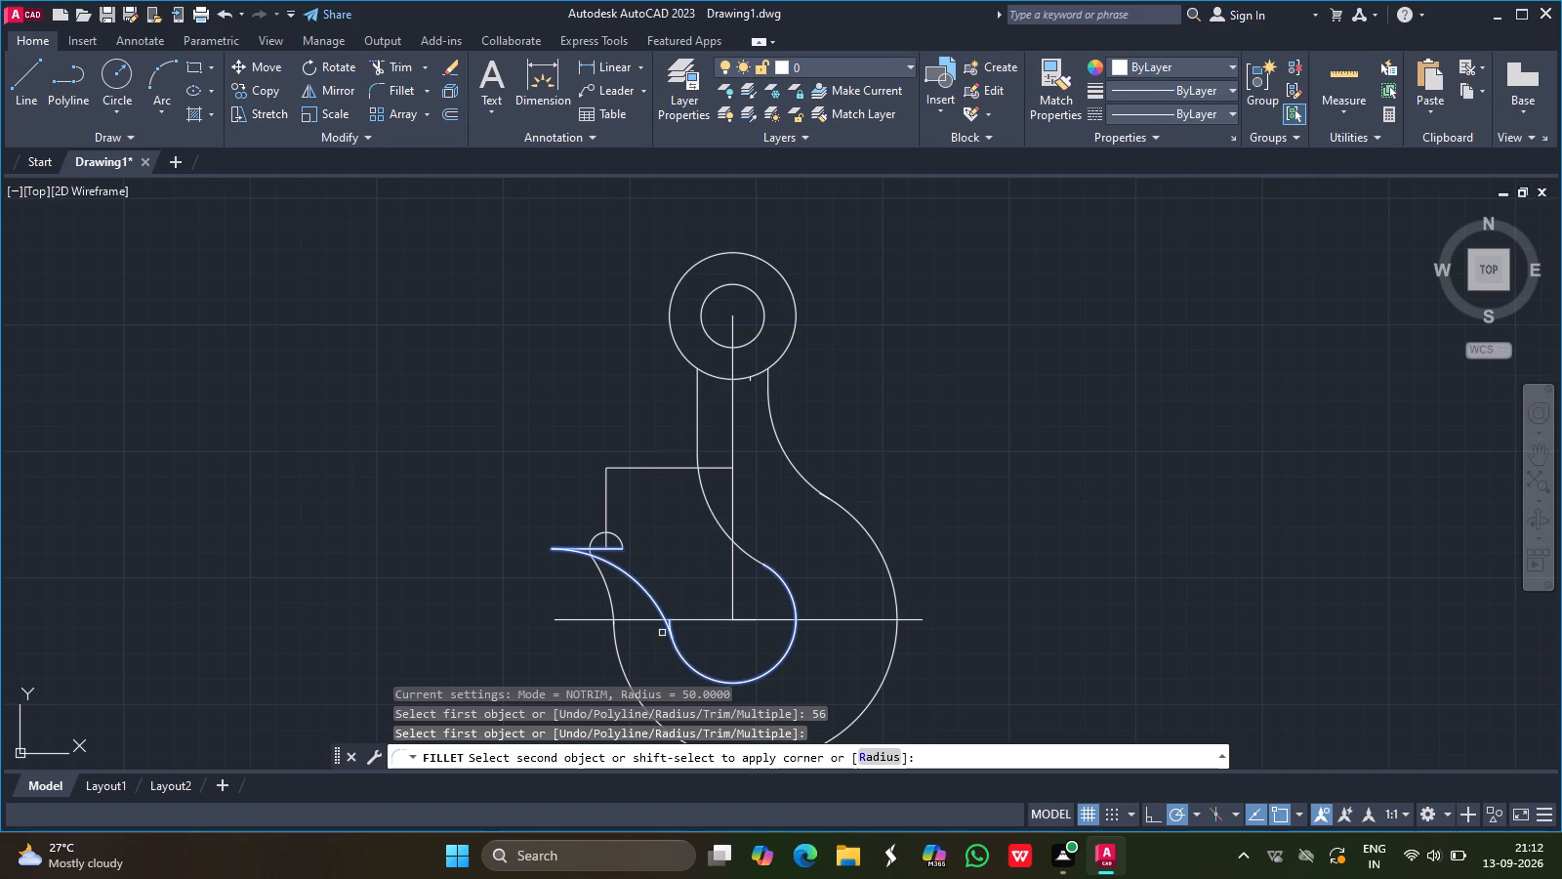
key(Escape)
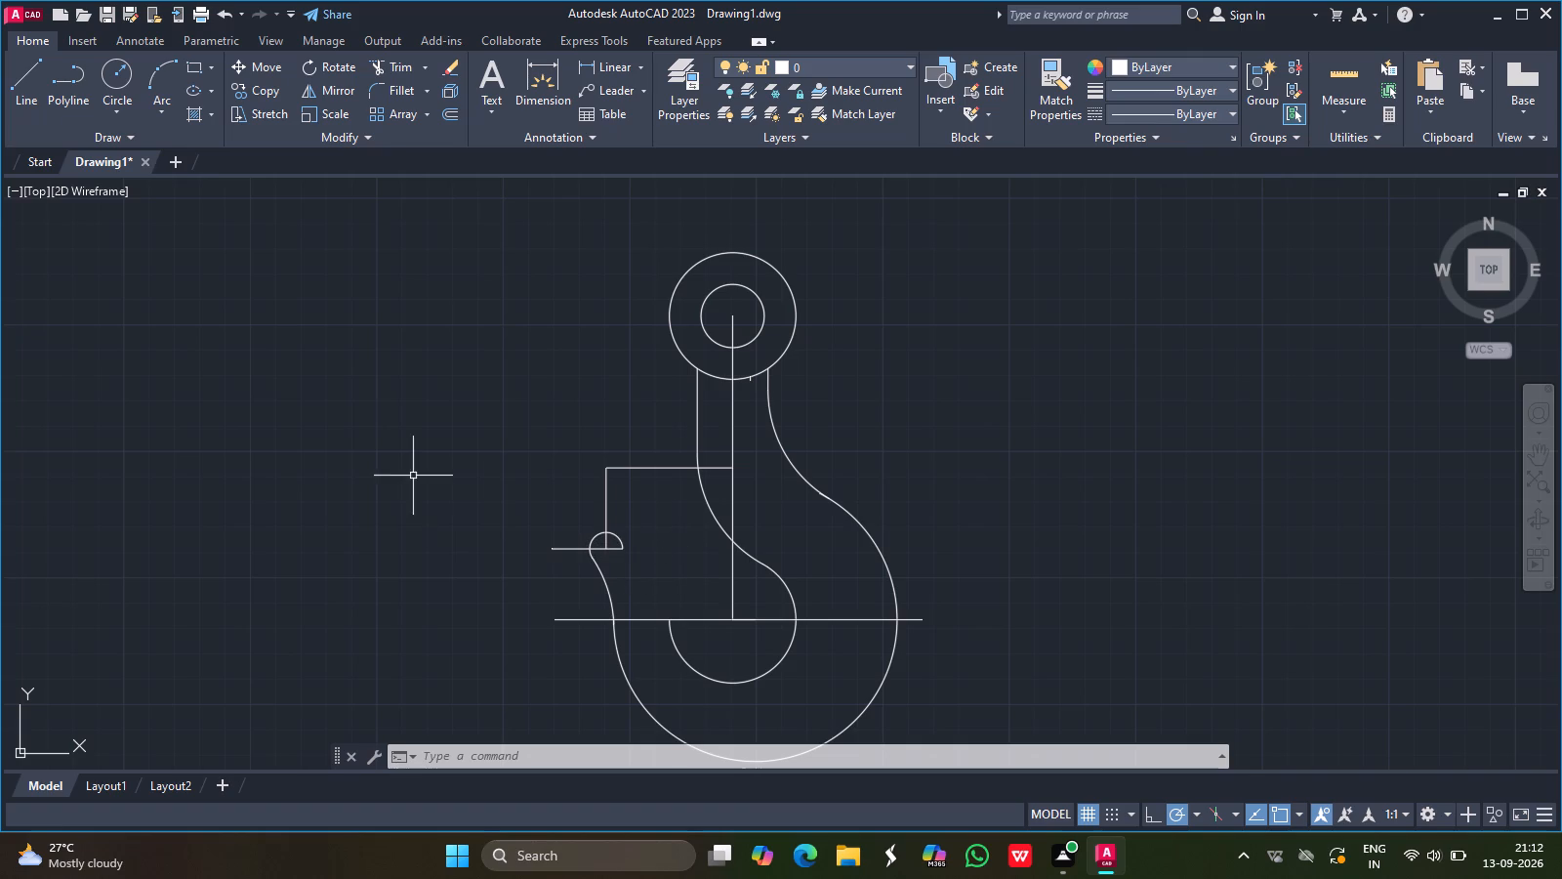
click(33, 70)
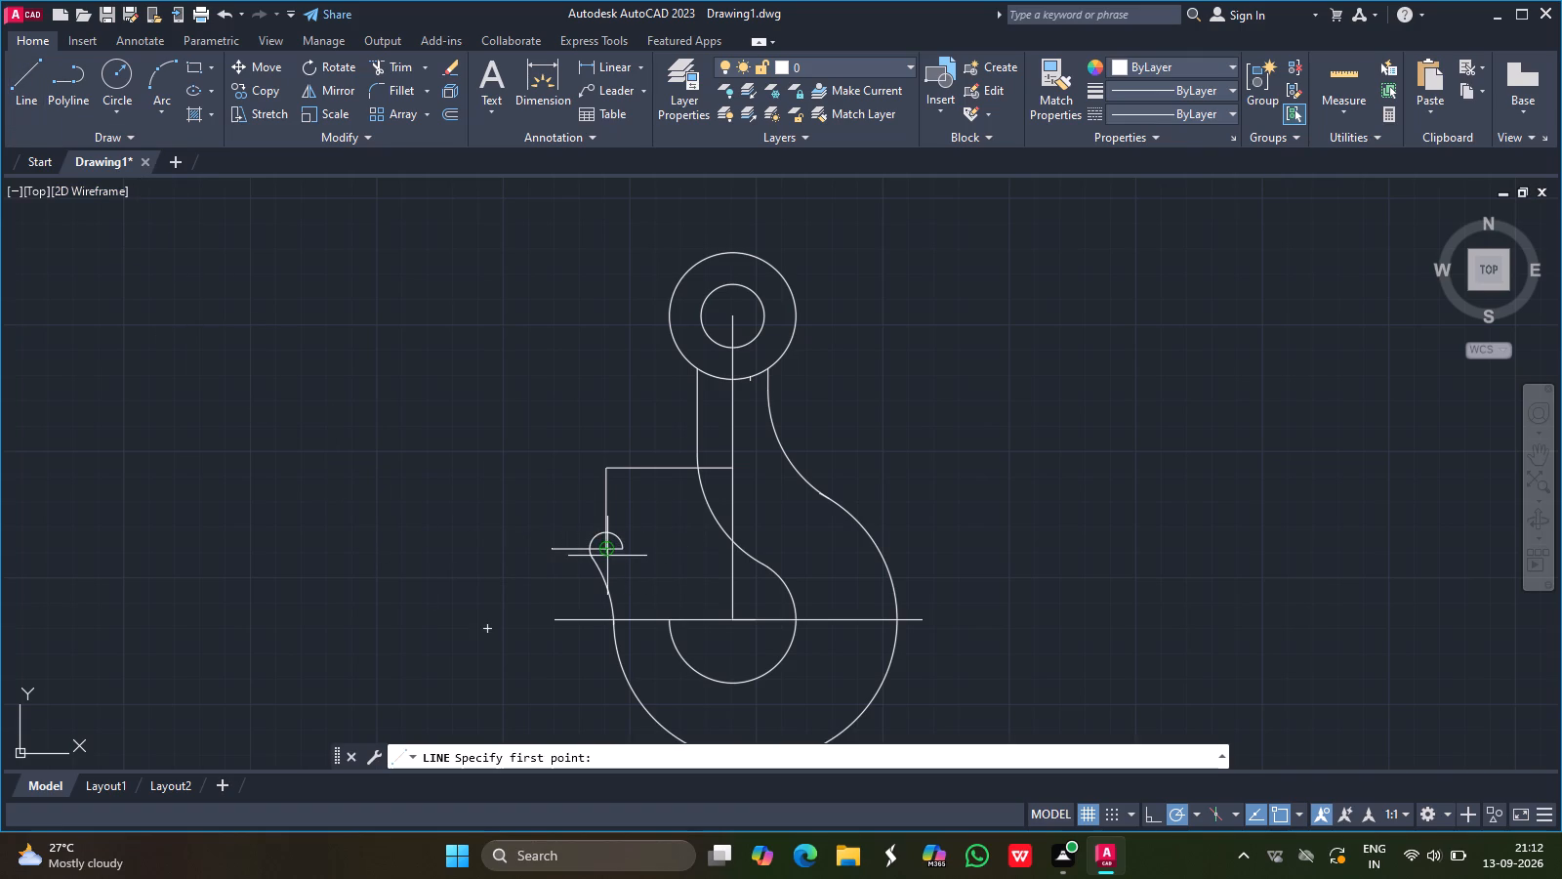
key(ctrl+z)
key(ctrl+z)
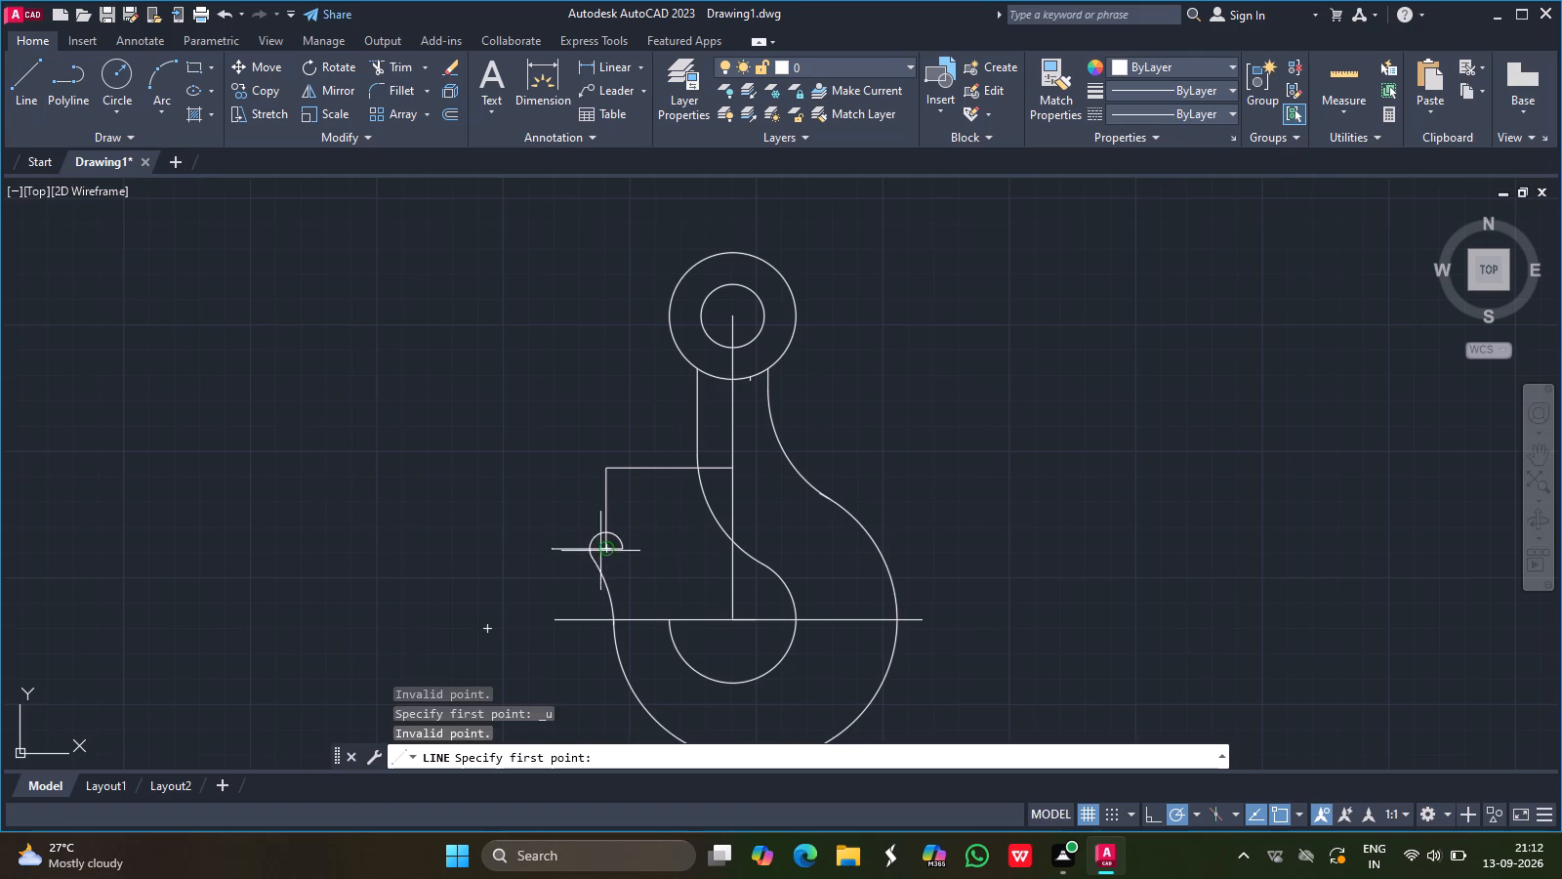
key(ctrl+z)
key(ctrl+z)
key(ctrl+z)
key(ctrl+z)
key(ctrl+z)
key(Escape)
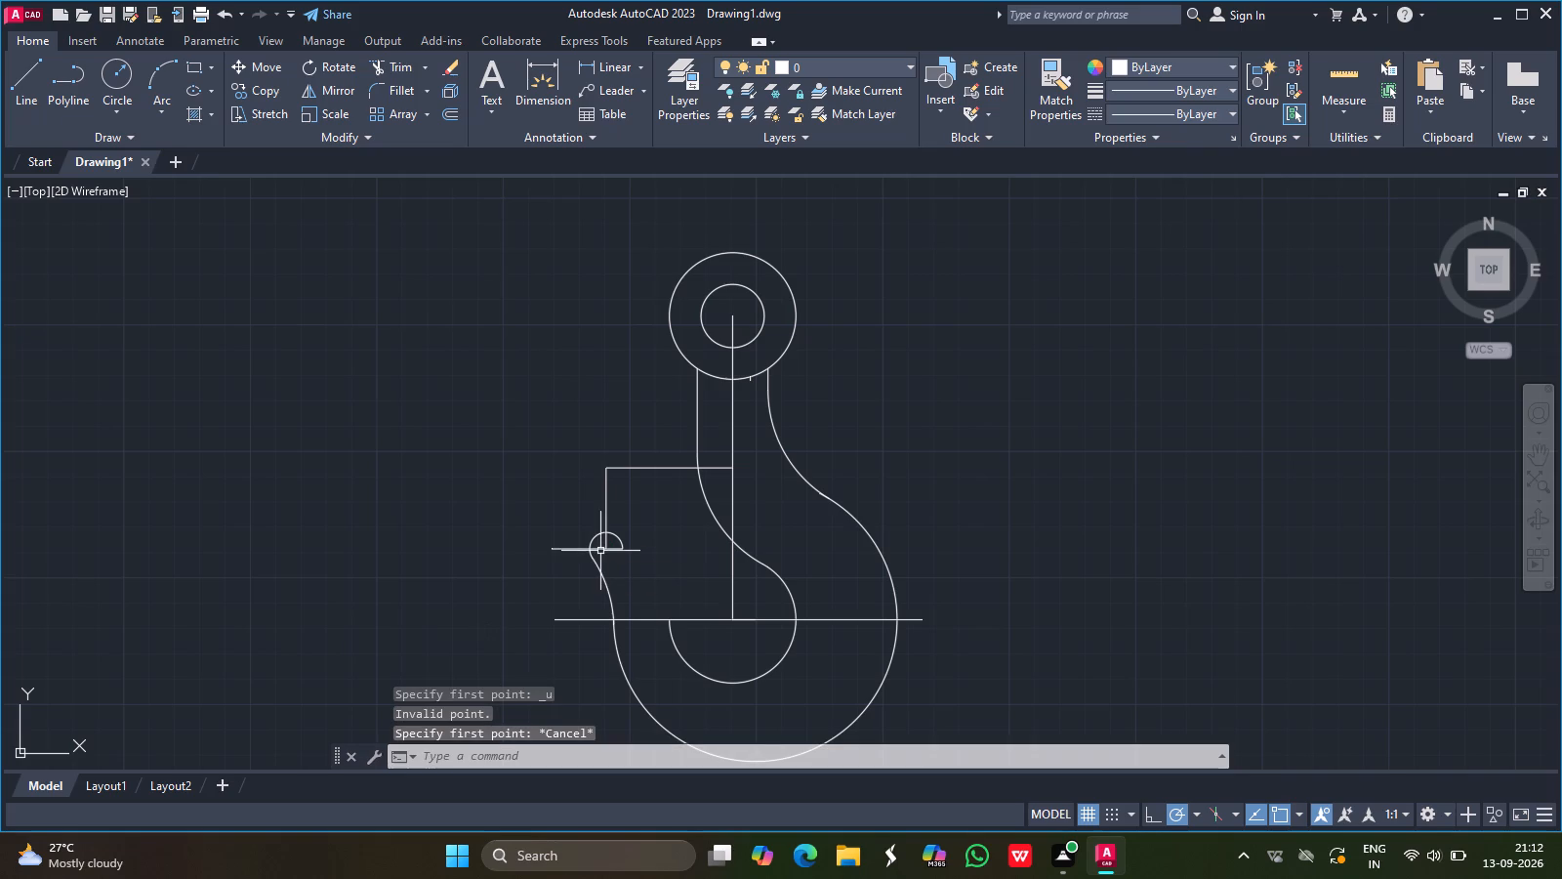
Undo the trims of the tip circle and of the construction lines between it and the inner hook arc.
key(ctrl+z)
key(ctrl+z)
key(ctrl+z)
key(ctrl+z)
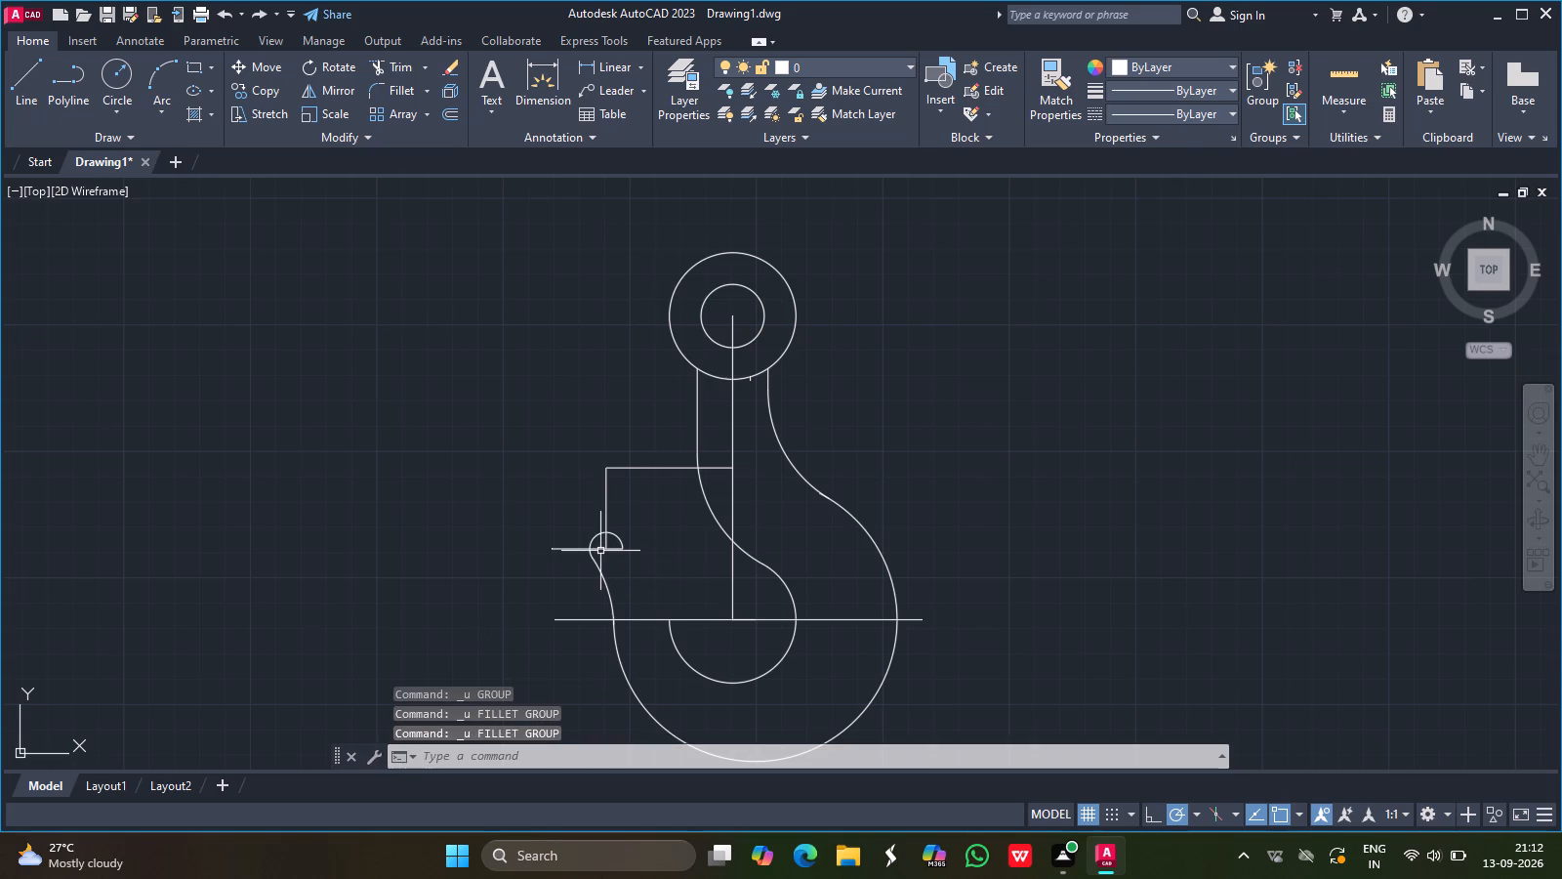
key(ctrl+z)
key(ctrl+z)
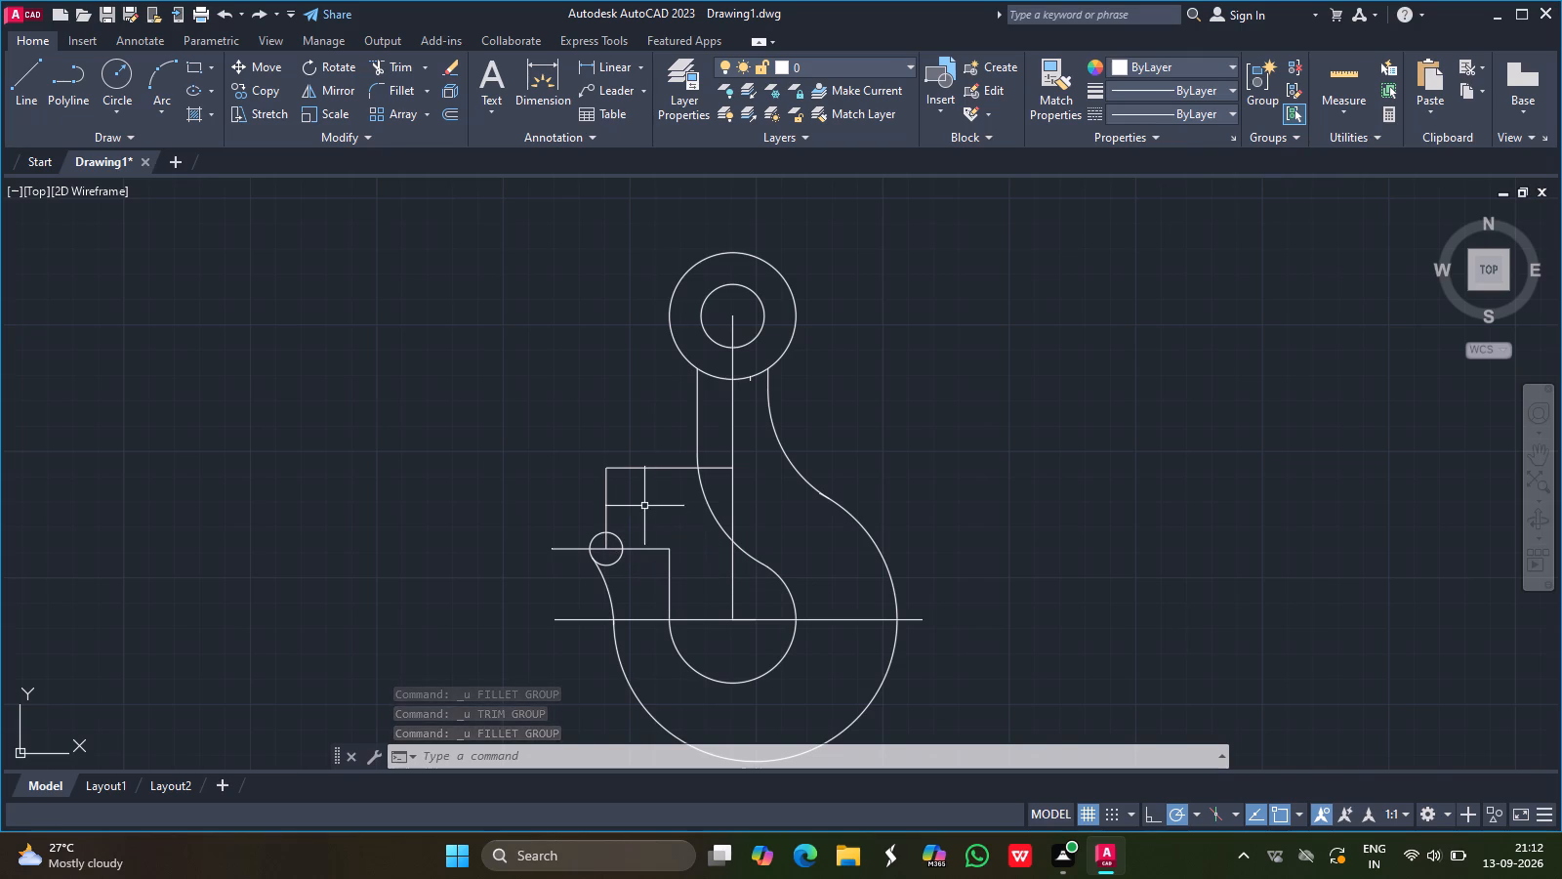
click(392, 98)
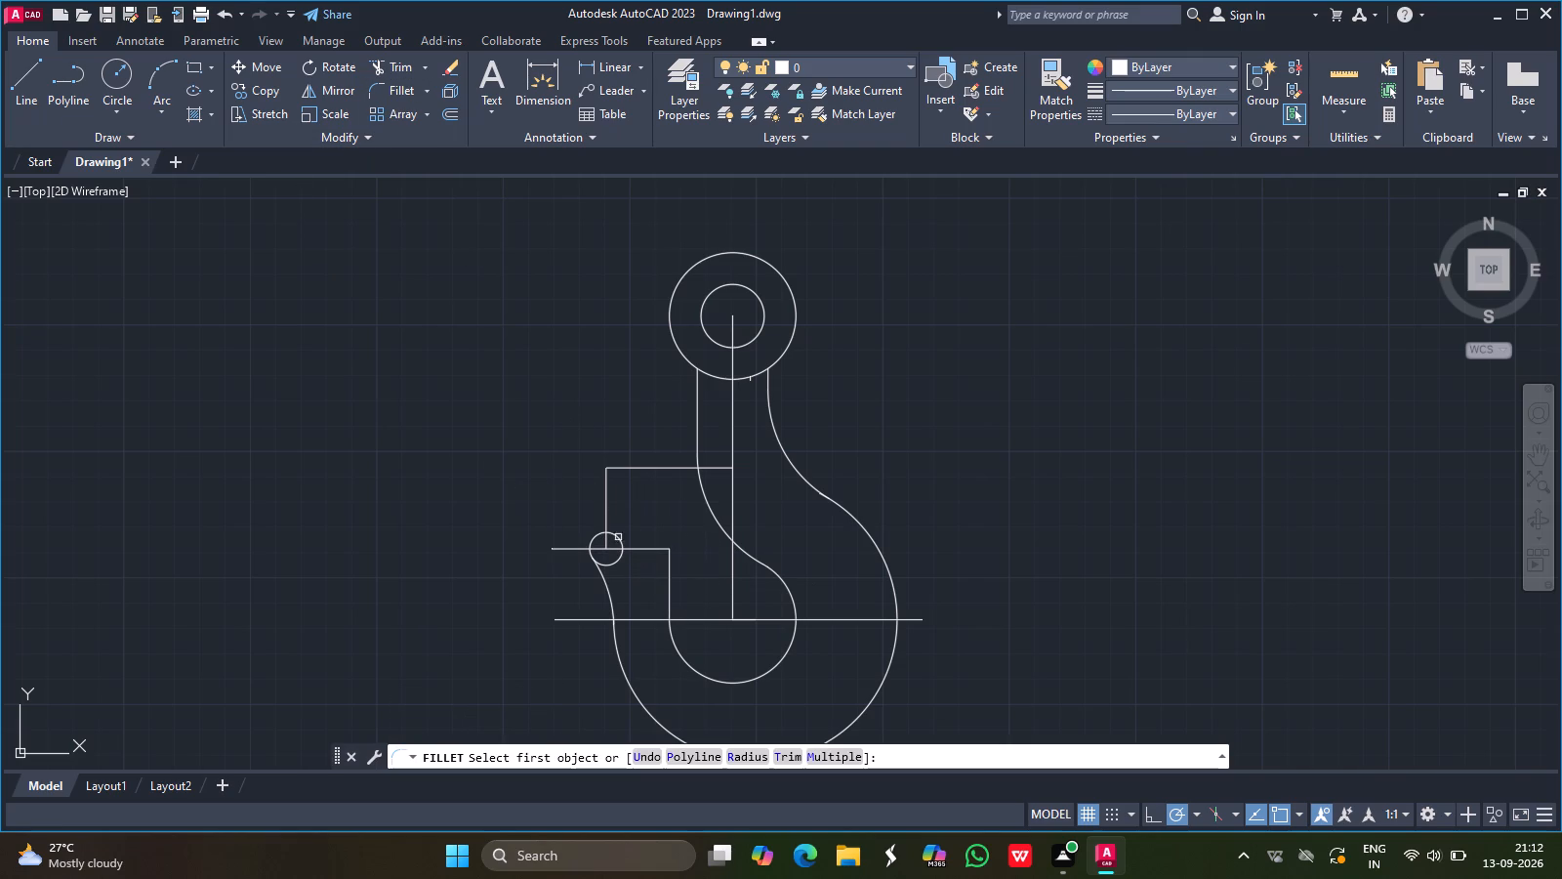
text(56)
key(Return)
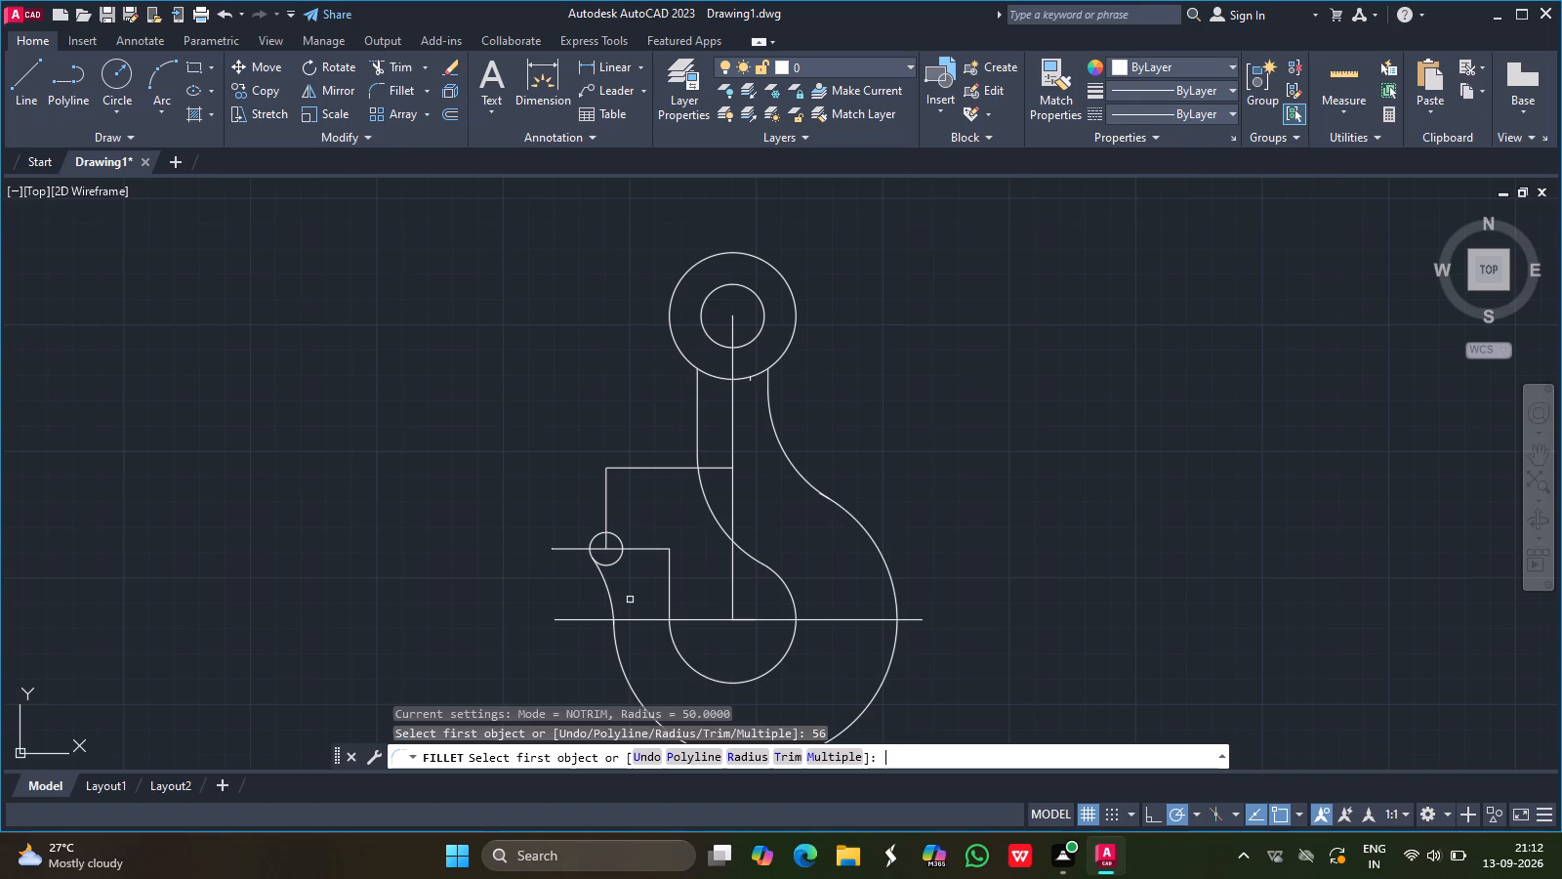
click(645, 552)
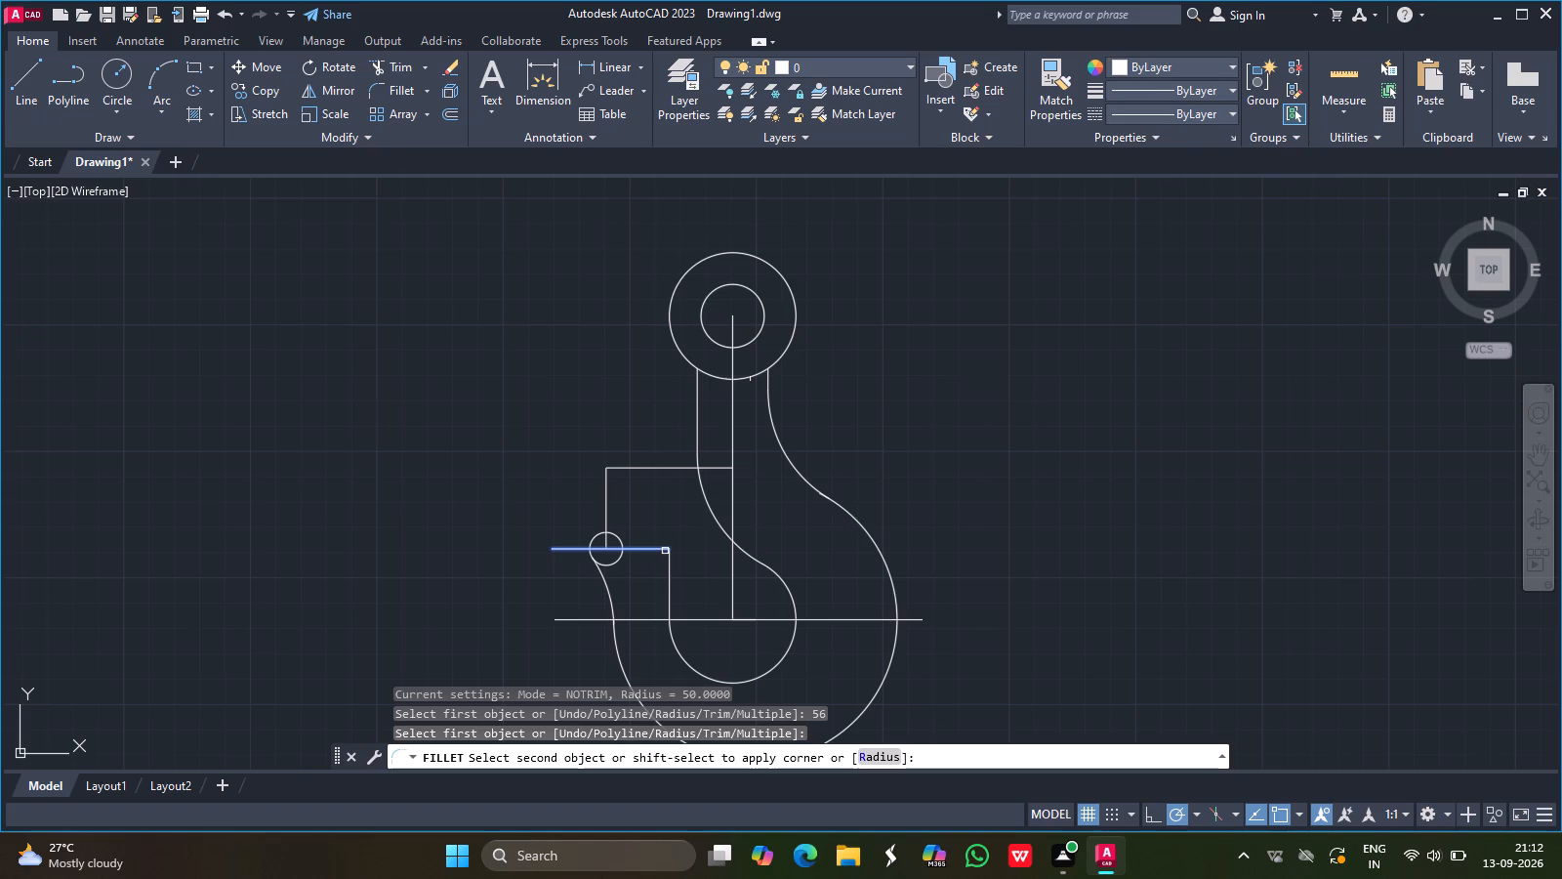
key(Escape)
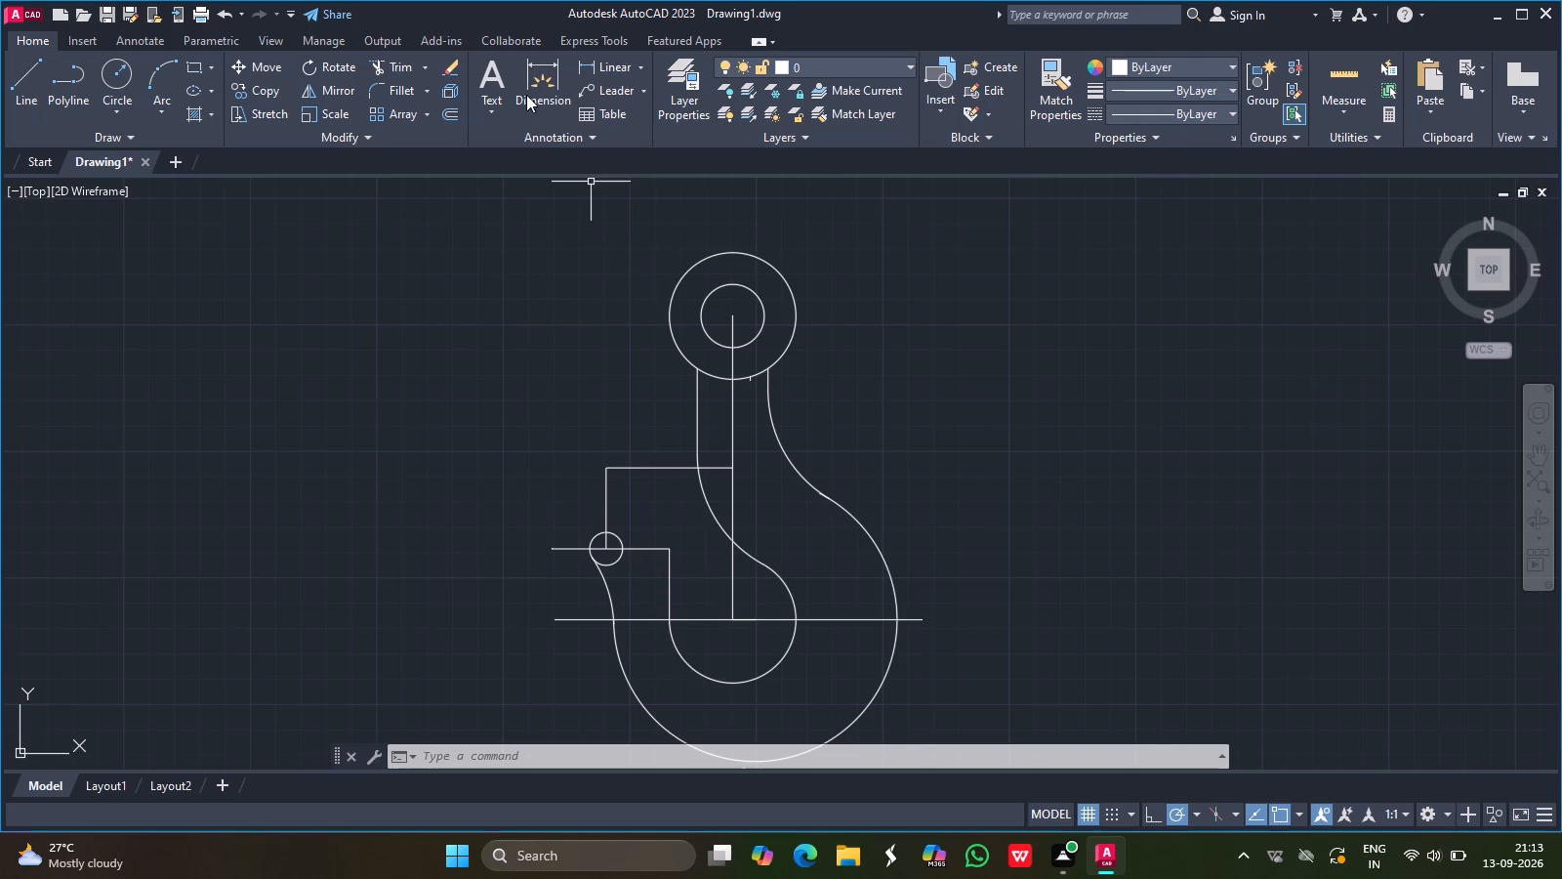
Trim the lower part of the tip circle and the vertical and horizontal construction lines between it and the inner hook arc.
click(396, 61)
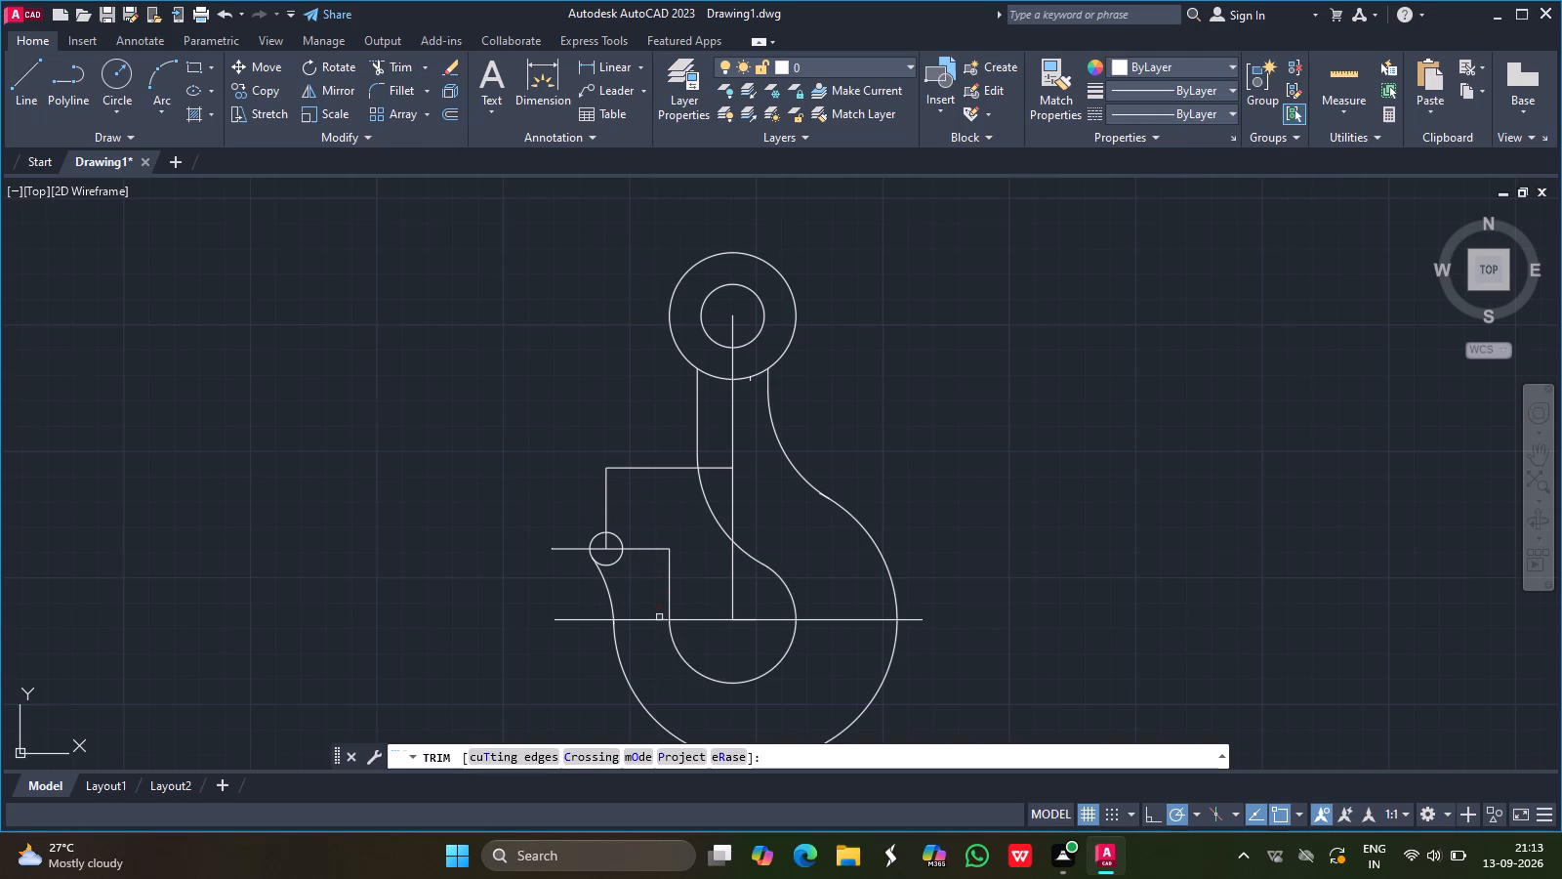
click(607, 565)
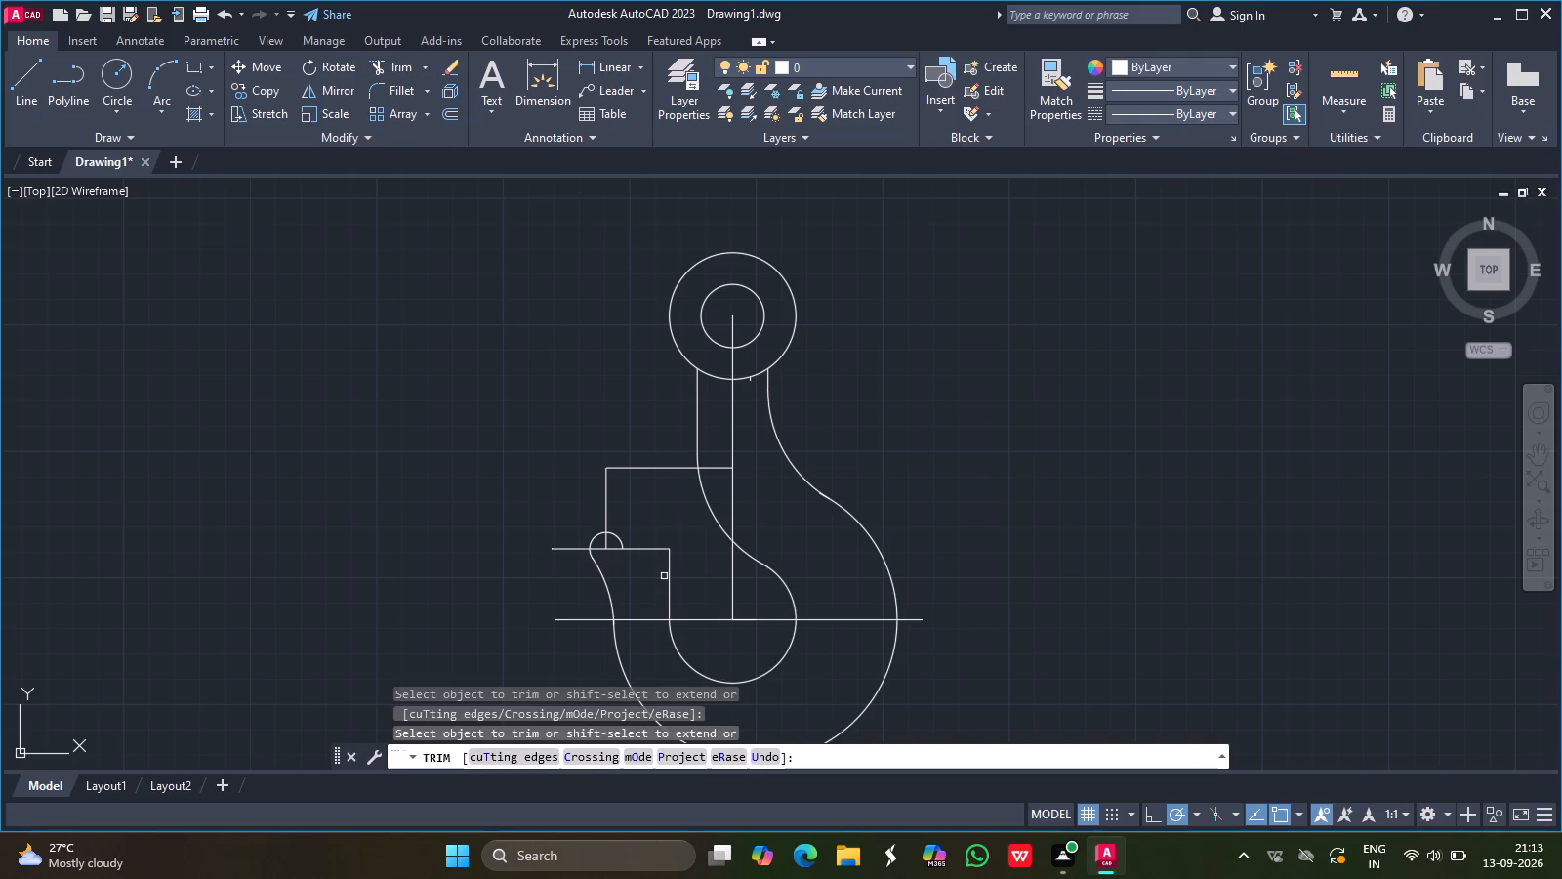
drag(672, 580, 644, 550)
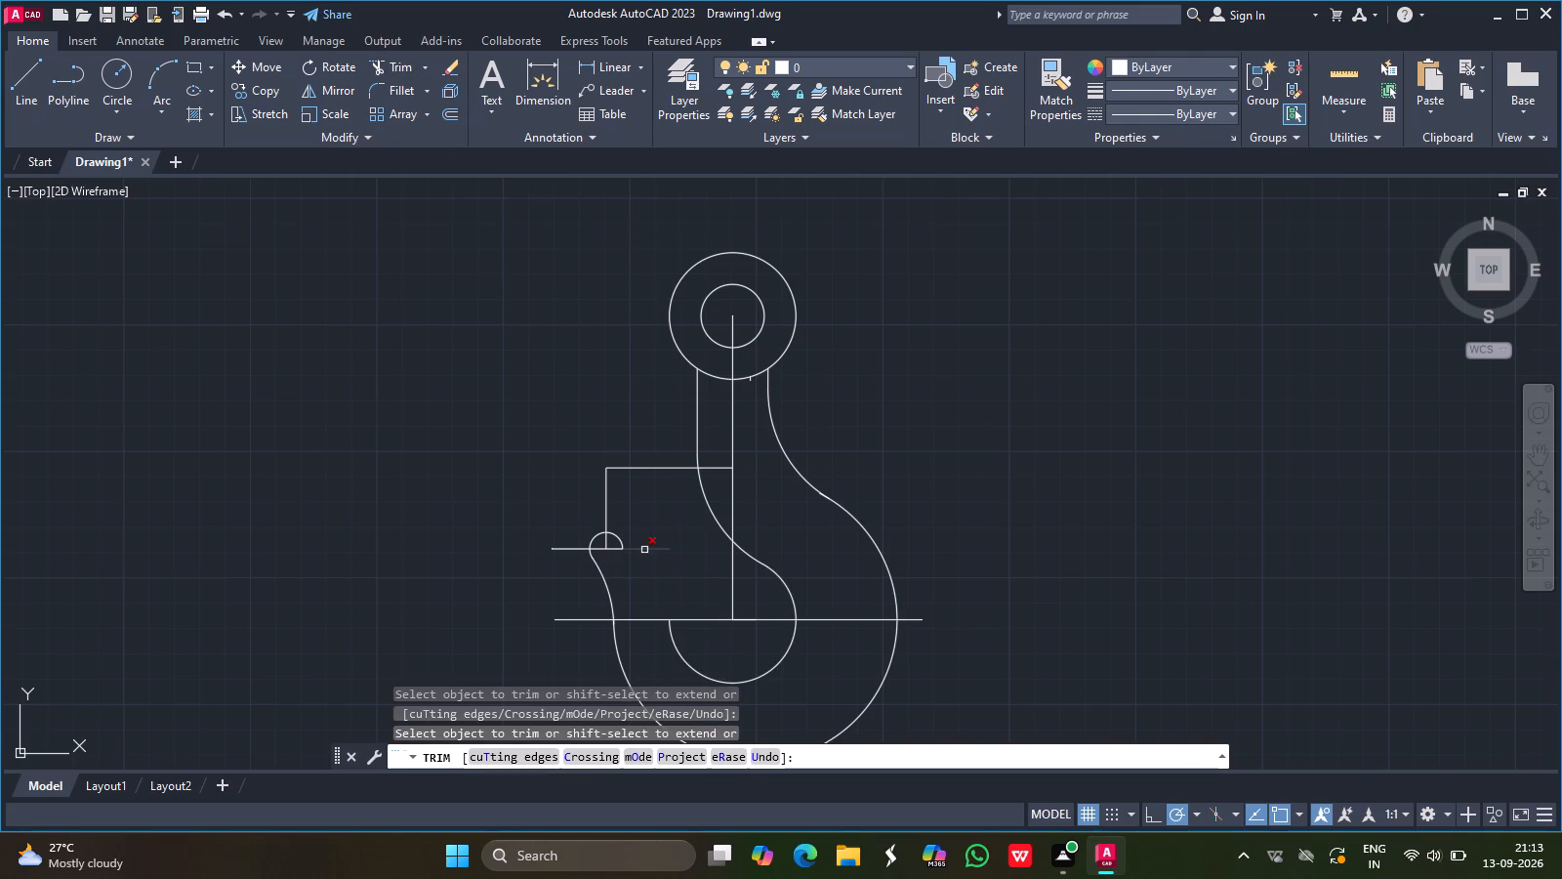
click(644, 550)
key(Escape)
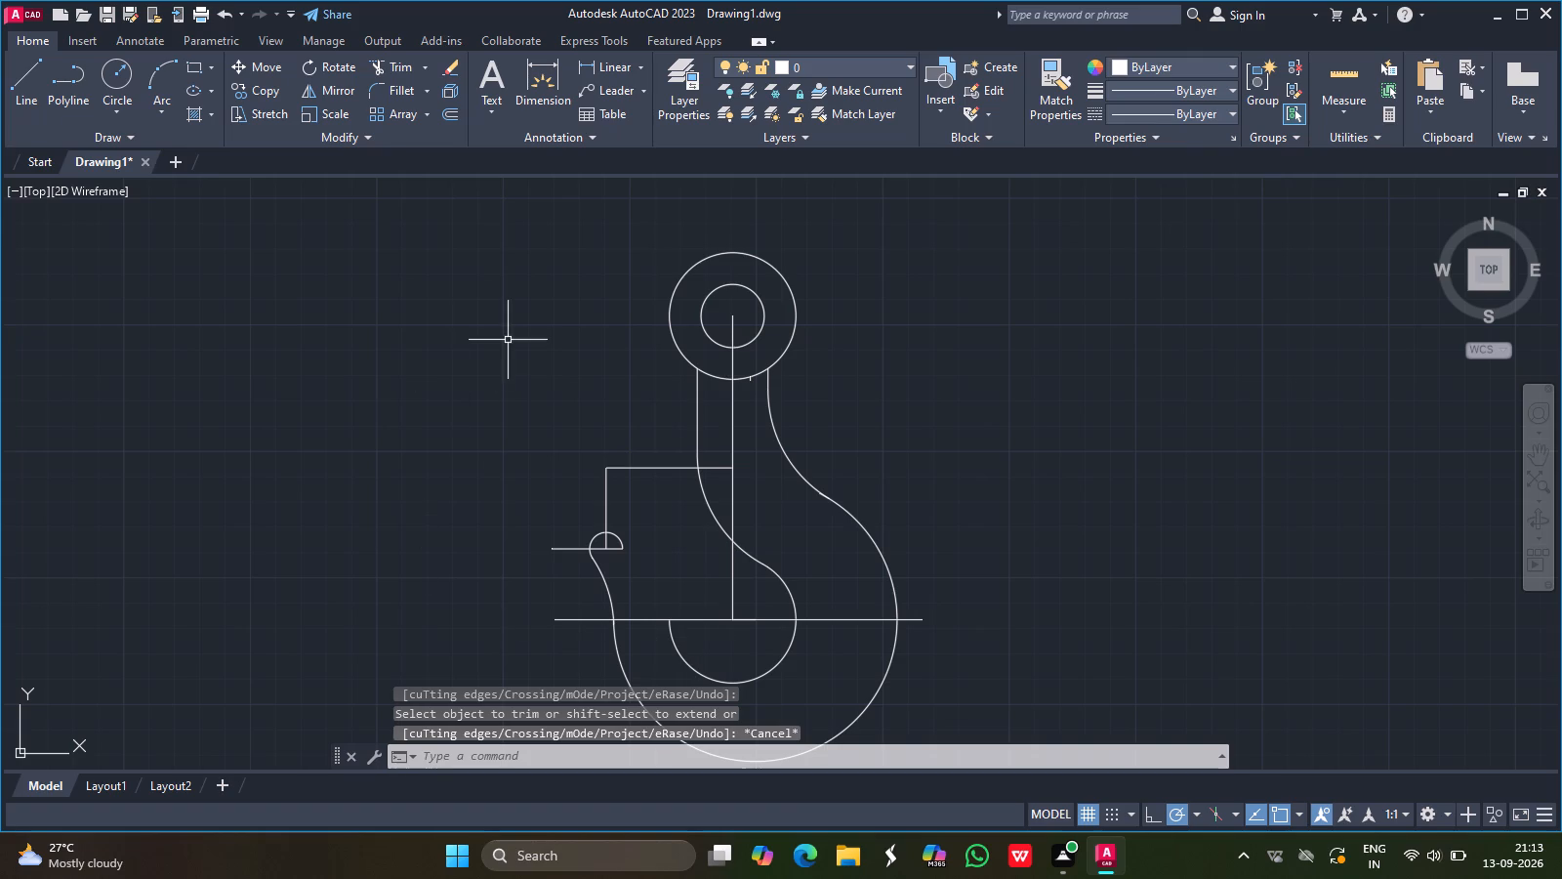
Trim away the vertical construction line above the tip arc's centre and the remaining horizontal construction line through the tip arc.
click(394, 67)
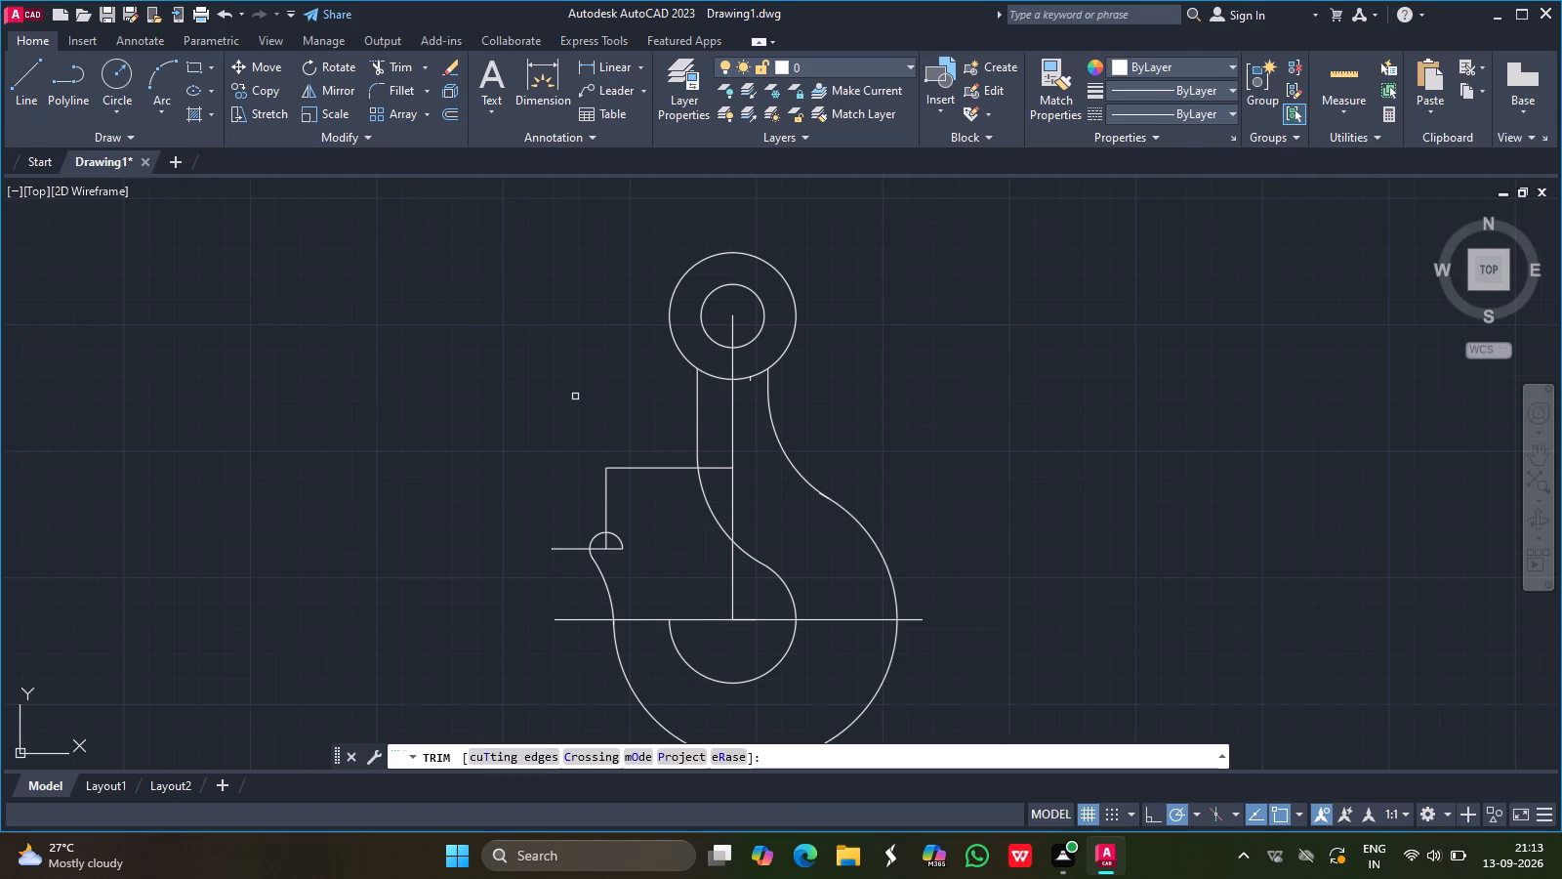
drag(605, 546, 600, 519)
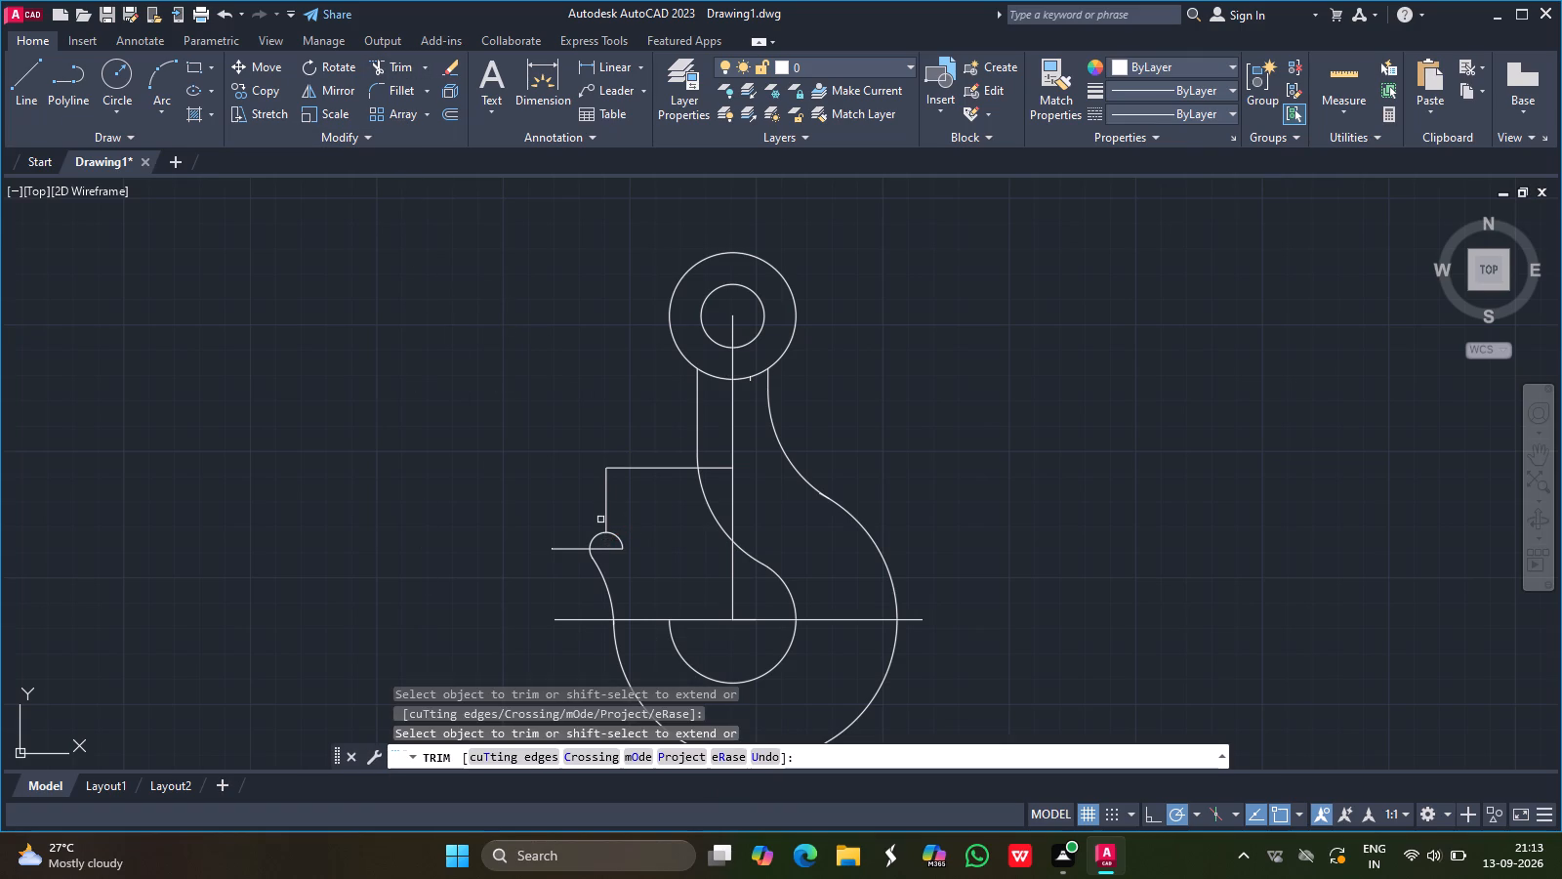
drag(600, 519, 607, 517)
click(607, 517)
key(Escape)
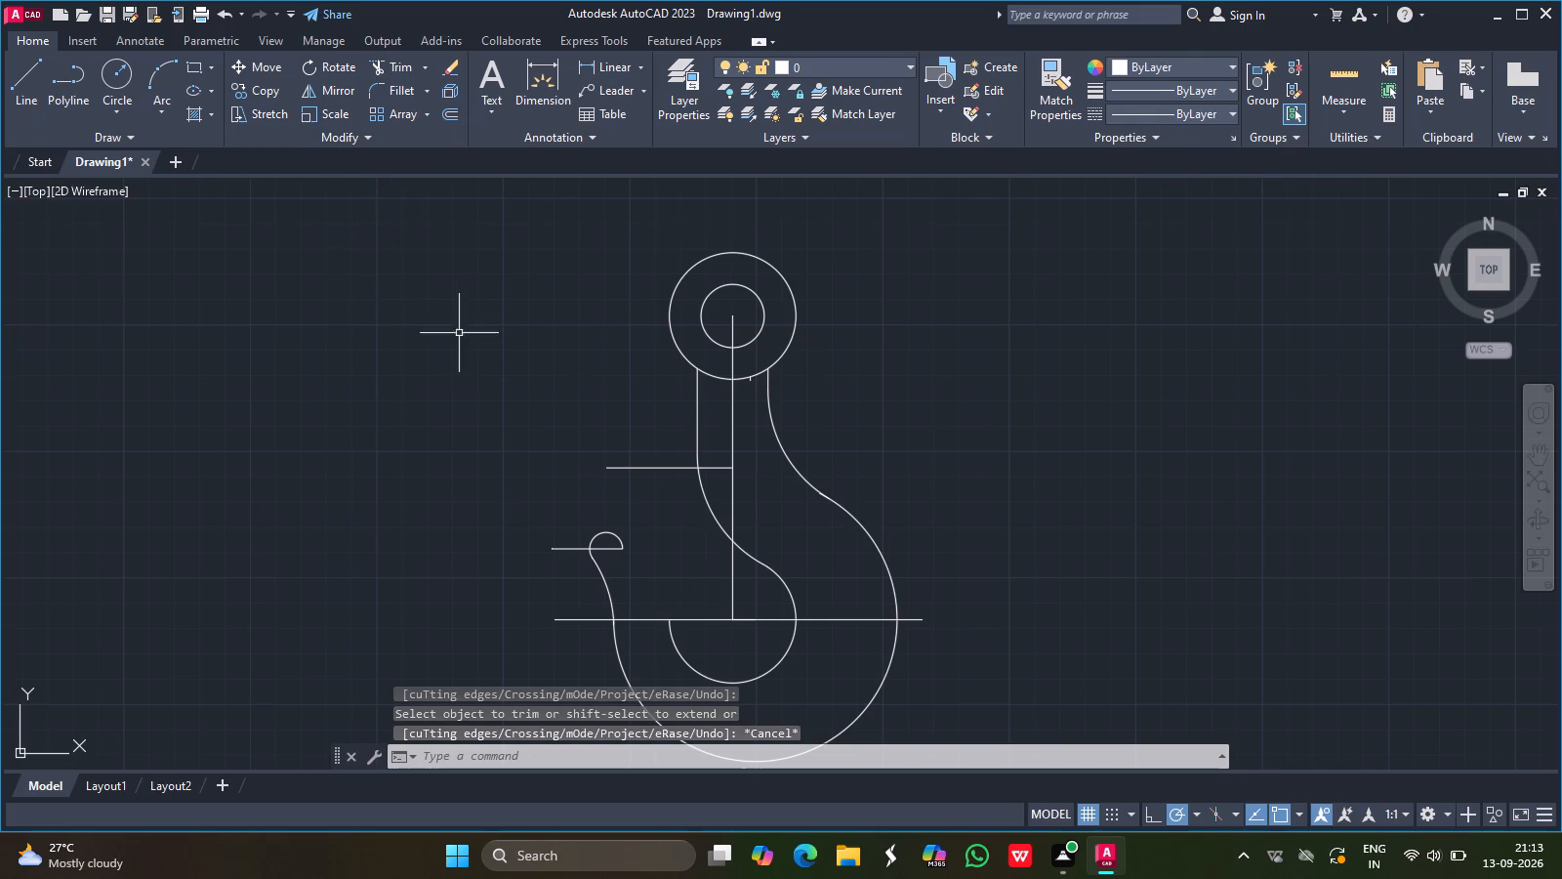
click(393, 65)
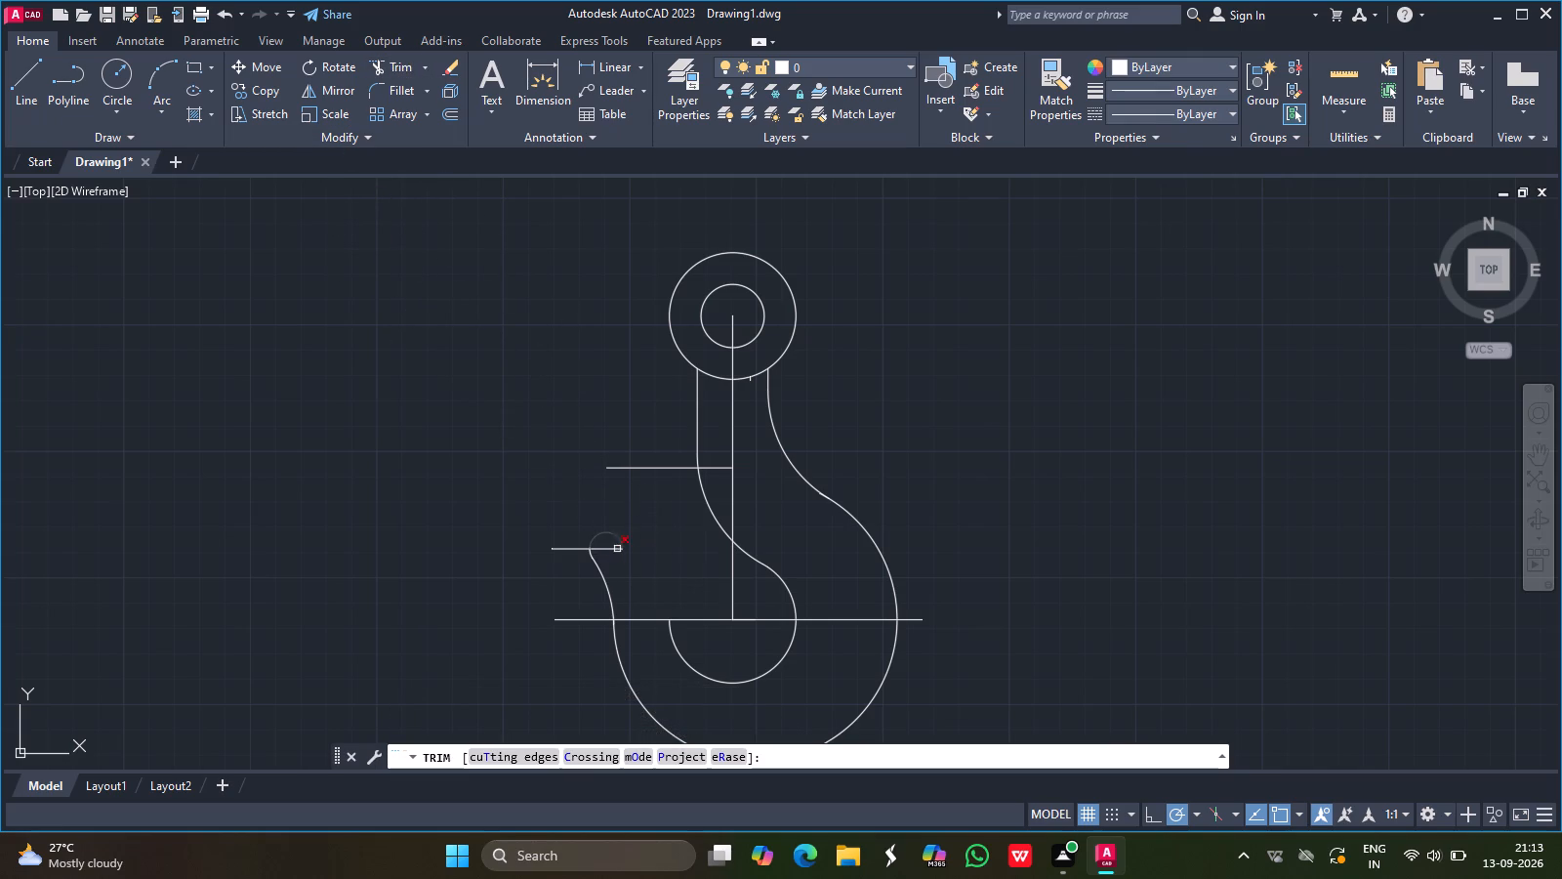
drag(611, 548, 574, 549)
click(574, 549)
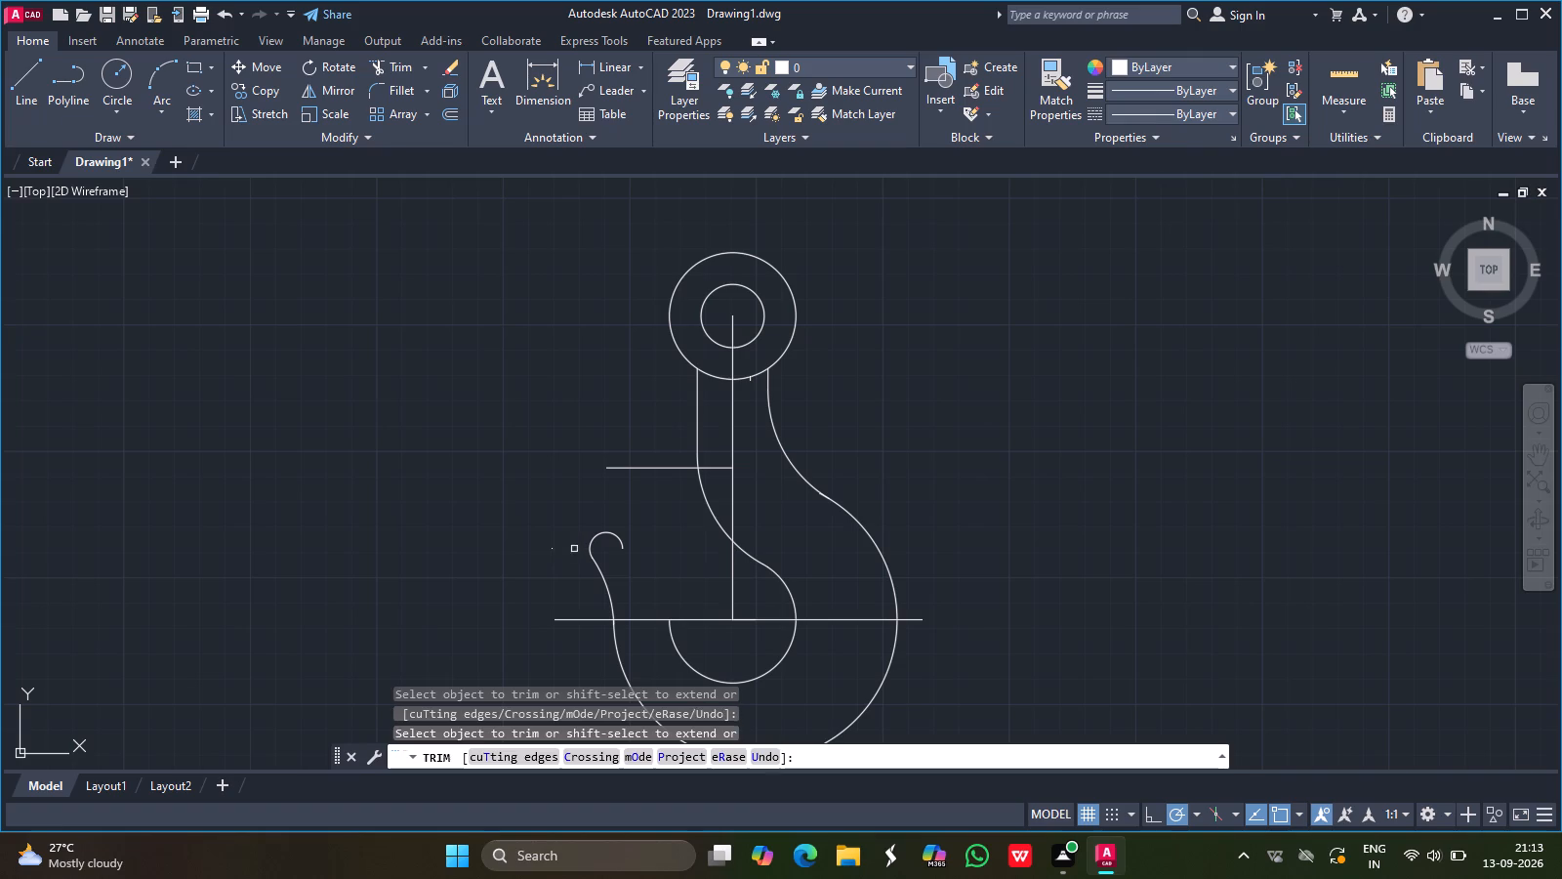
key(Escape)
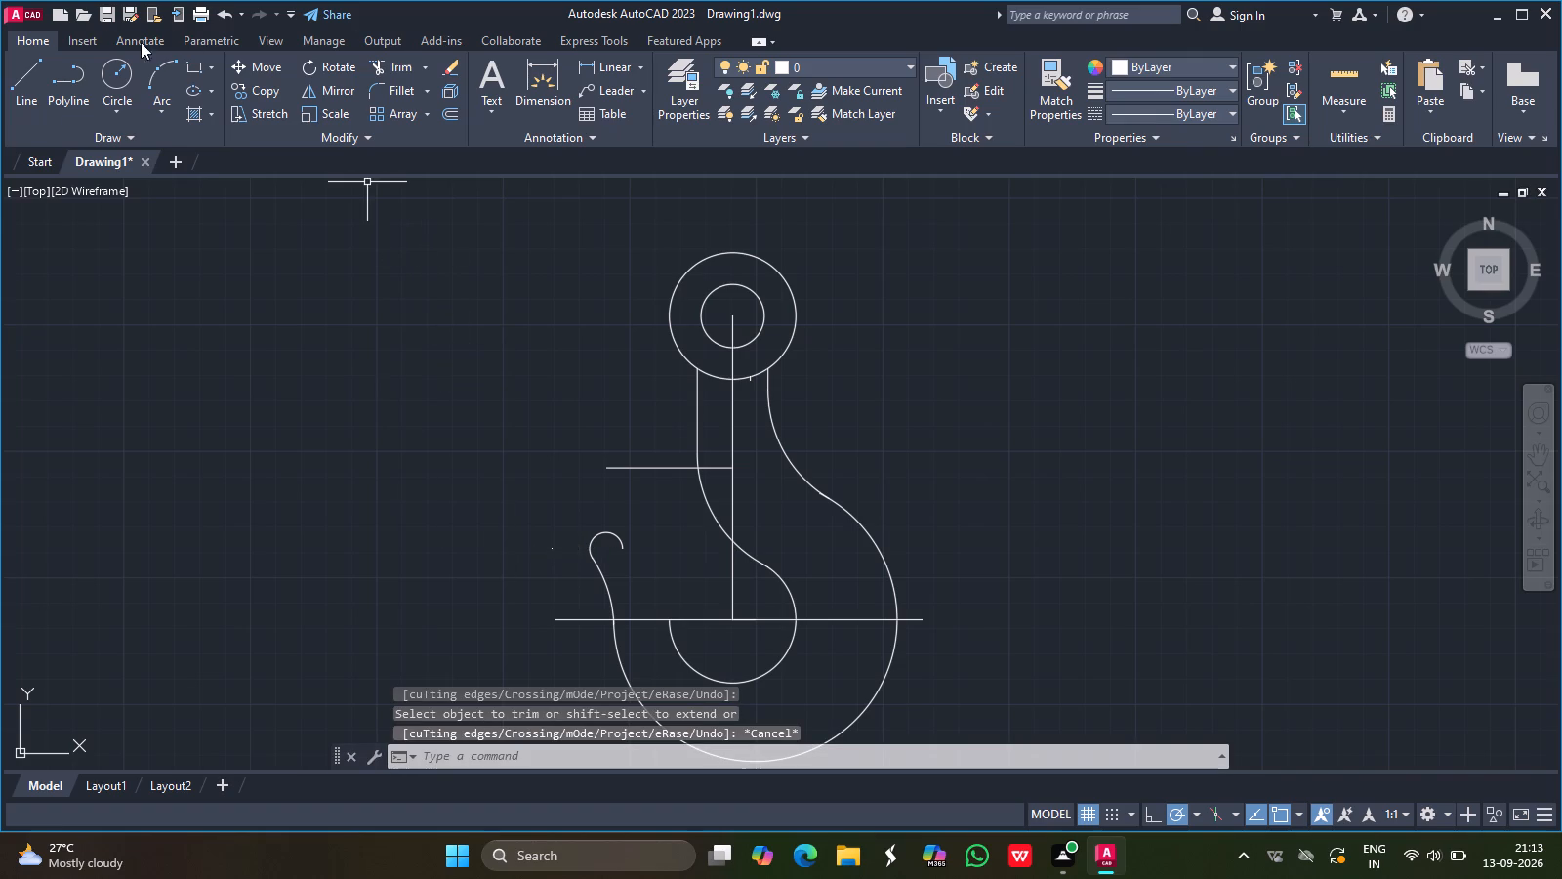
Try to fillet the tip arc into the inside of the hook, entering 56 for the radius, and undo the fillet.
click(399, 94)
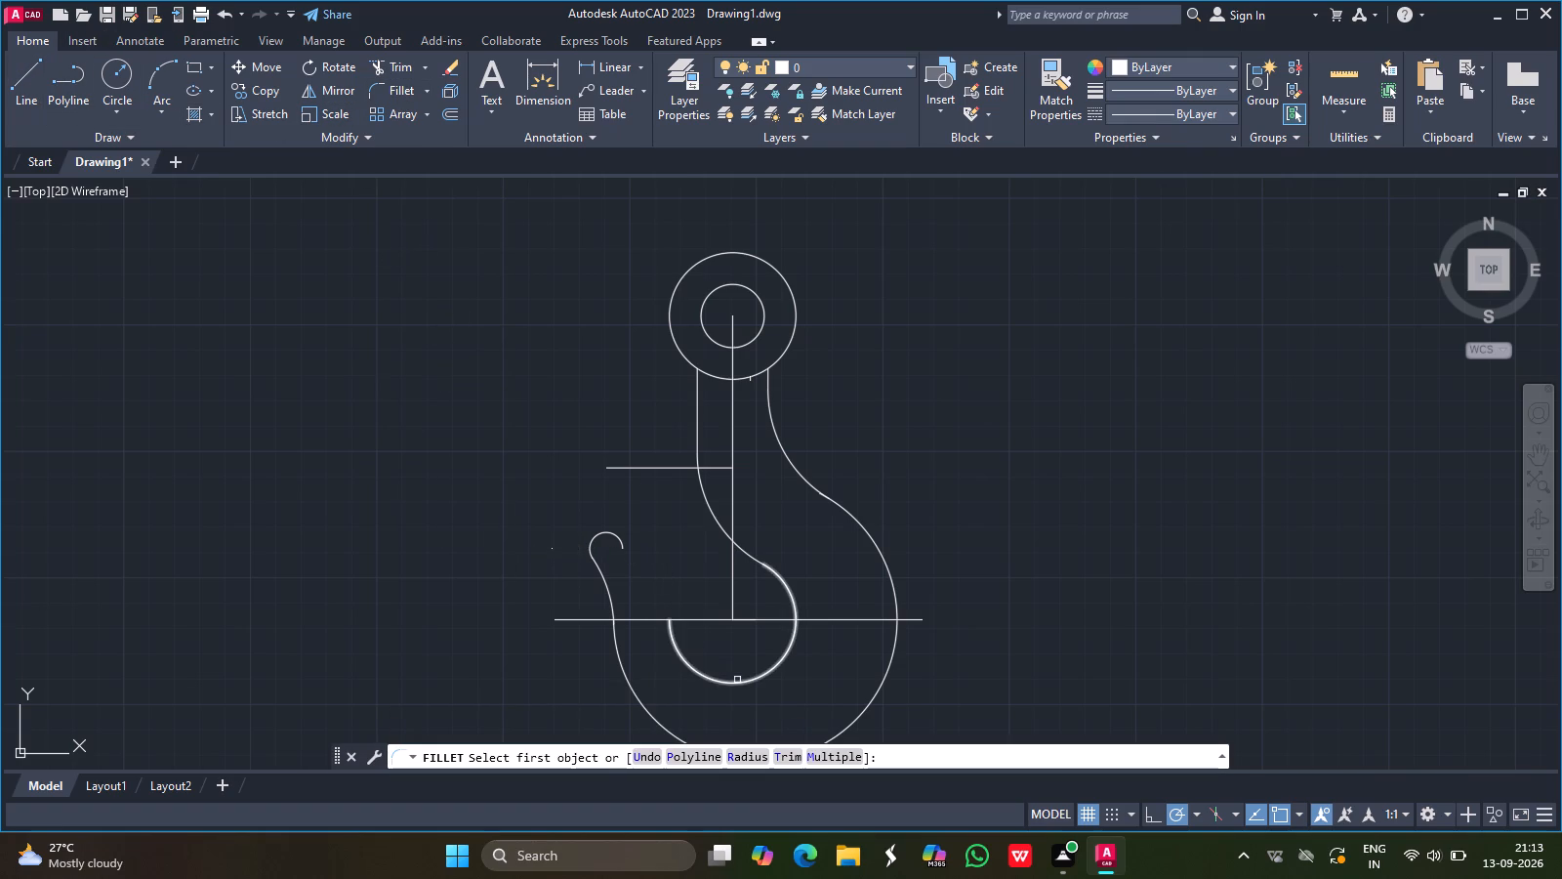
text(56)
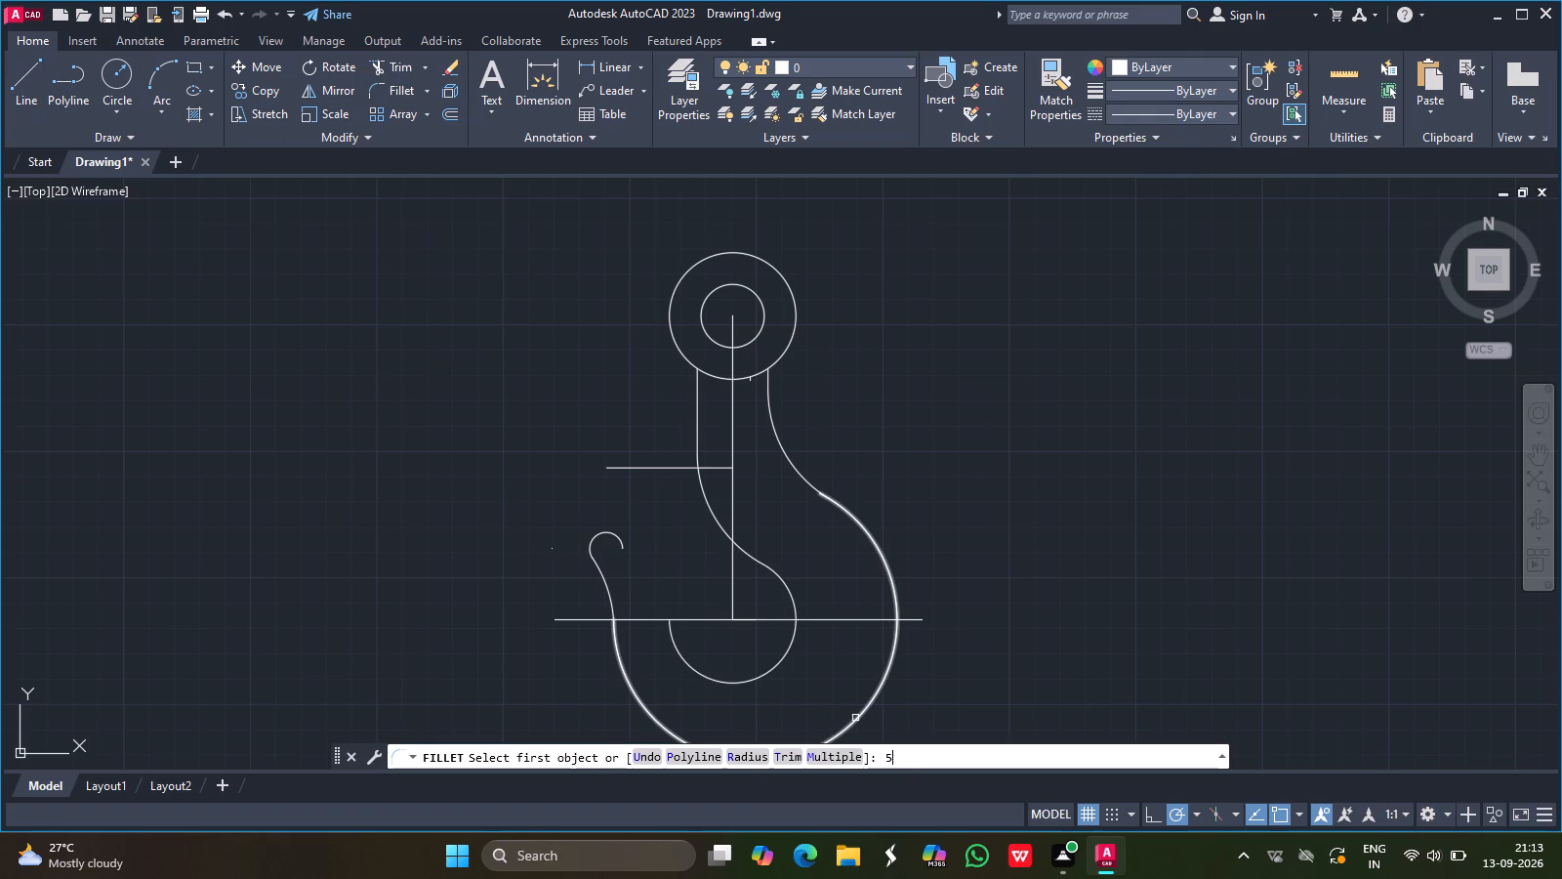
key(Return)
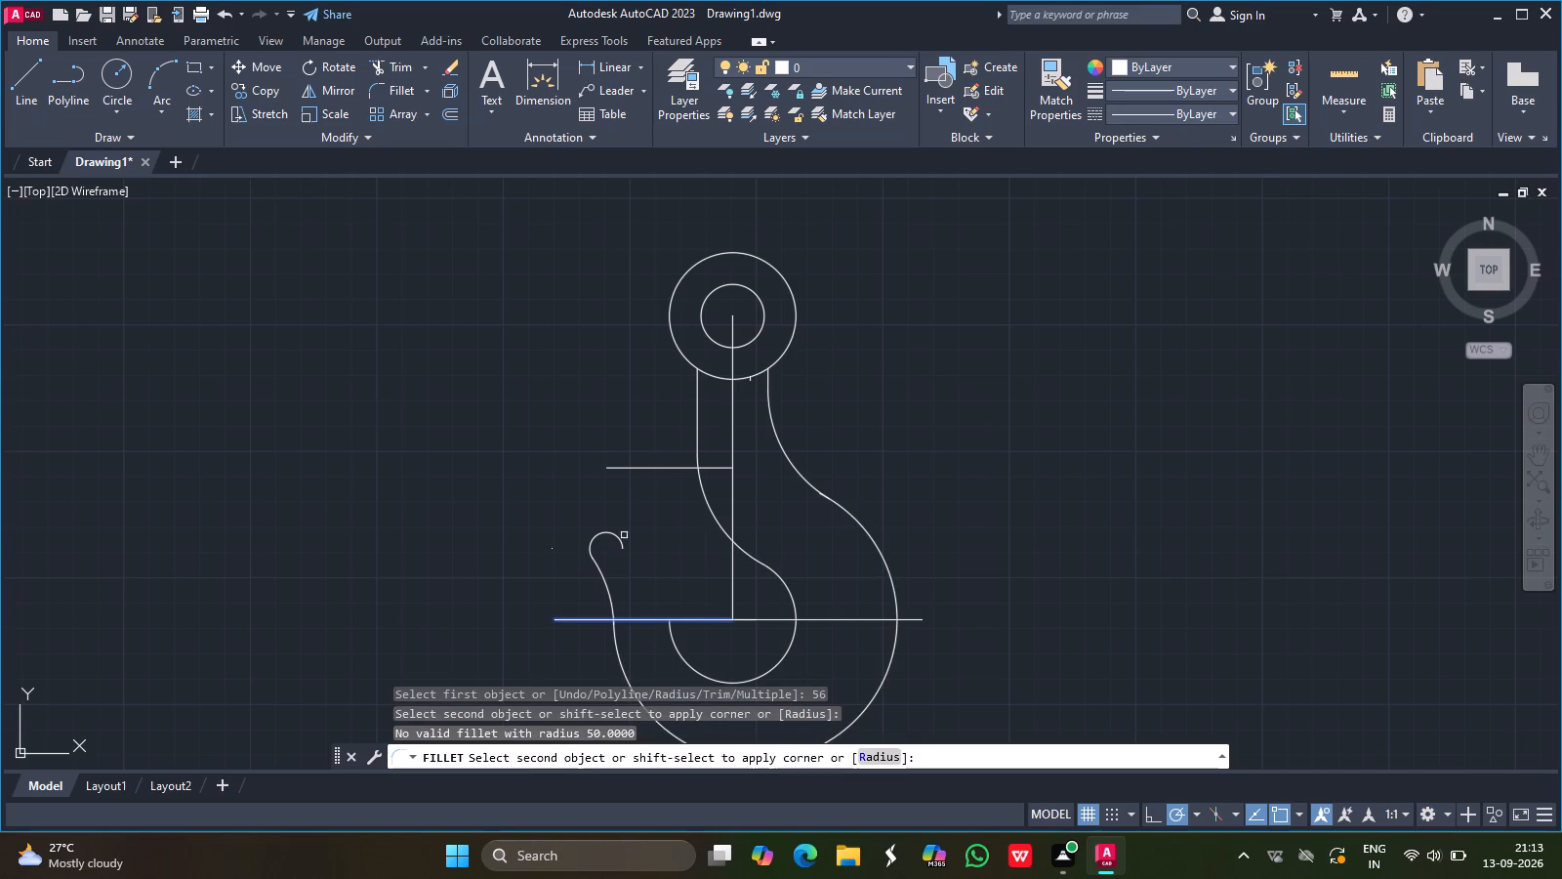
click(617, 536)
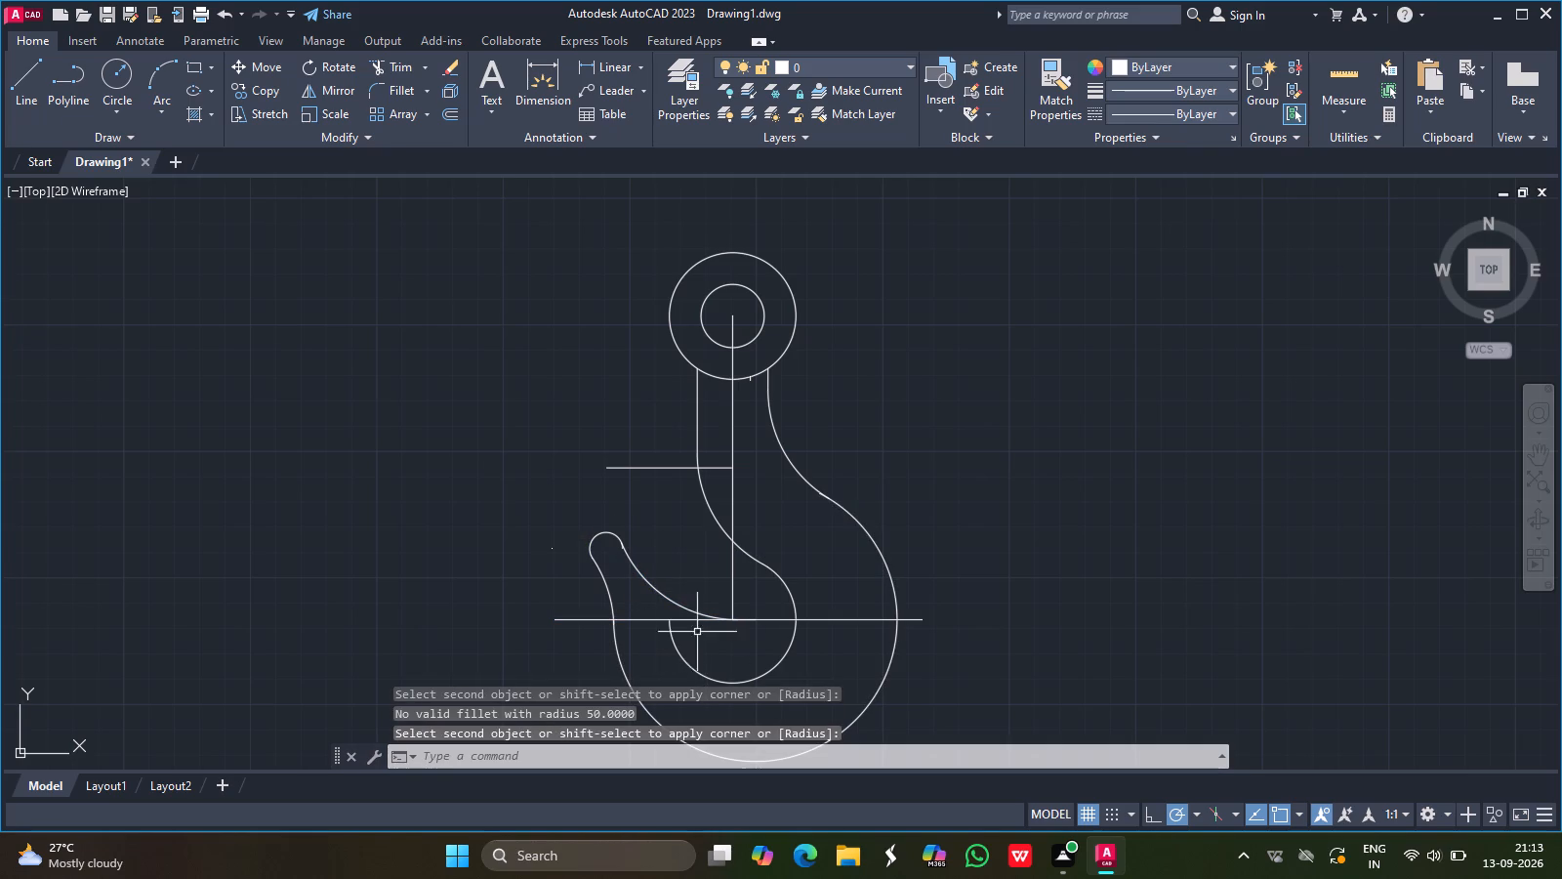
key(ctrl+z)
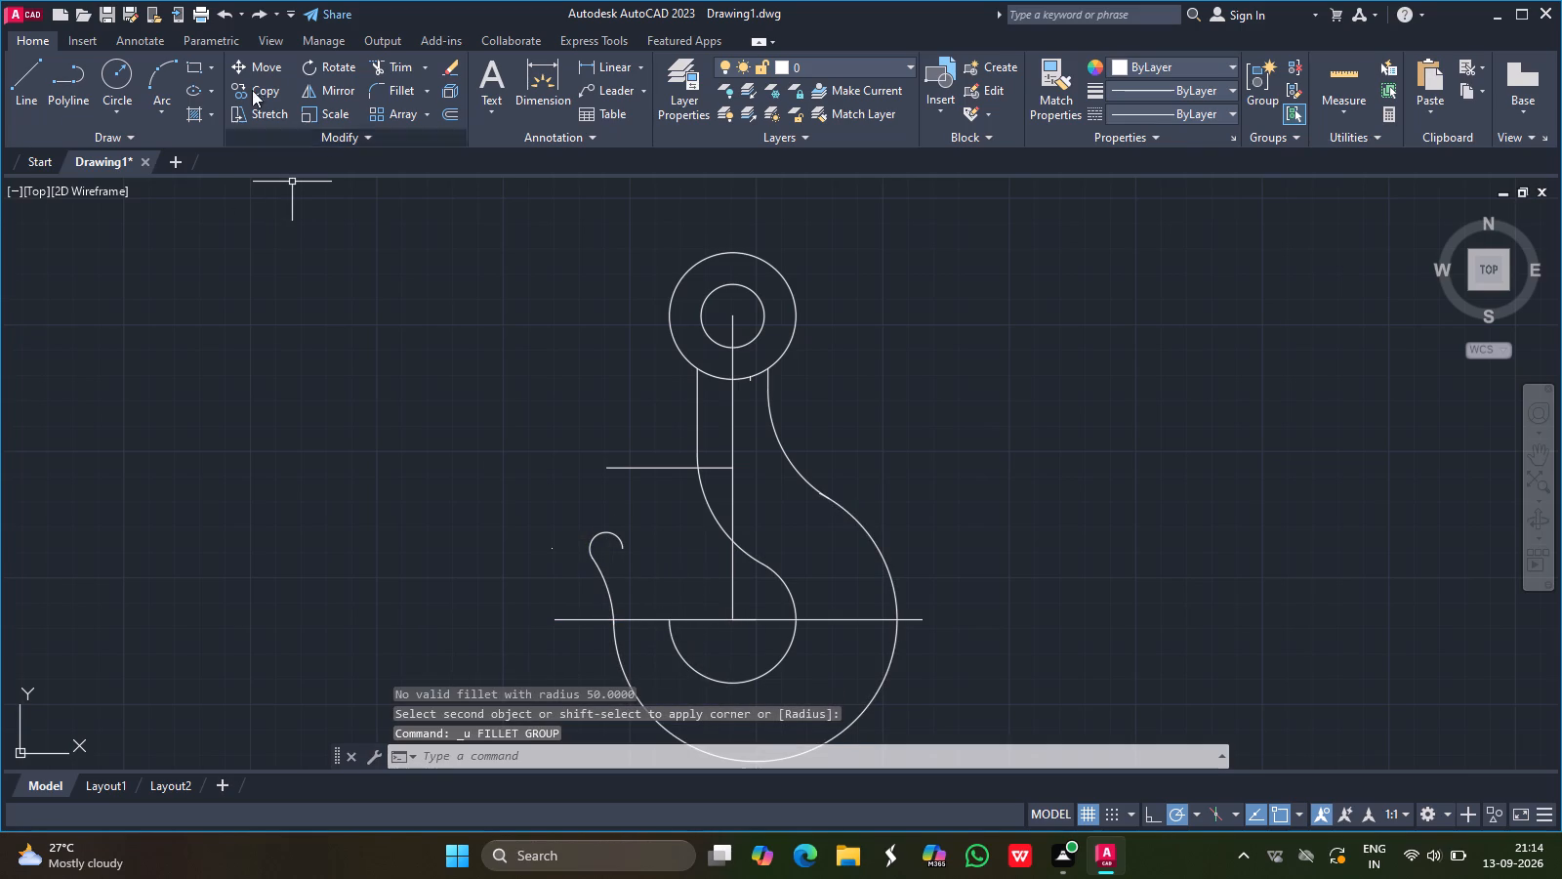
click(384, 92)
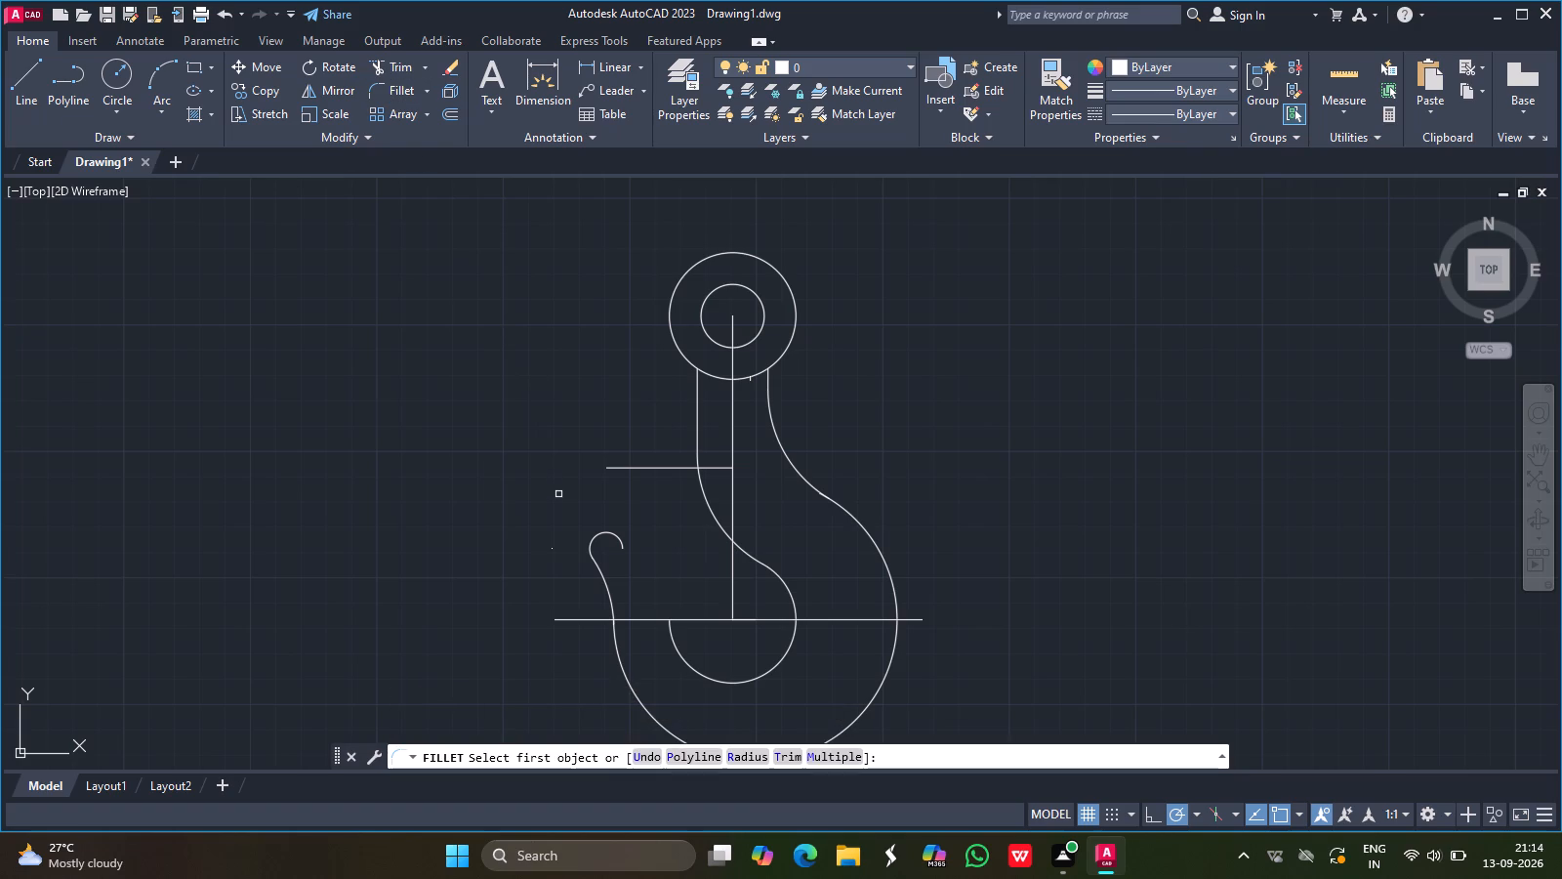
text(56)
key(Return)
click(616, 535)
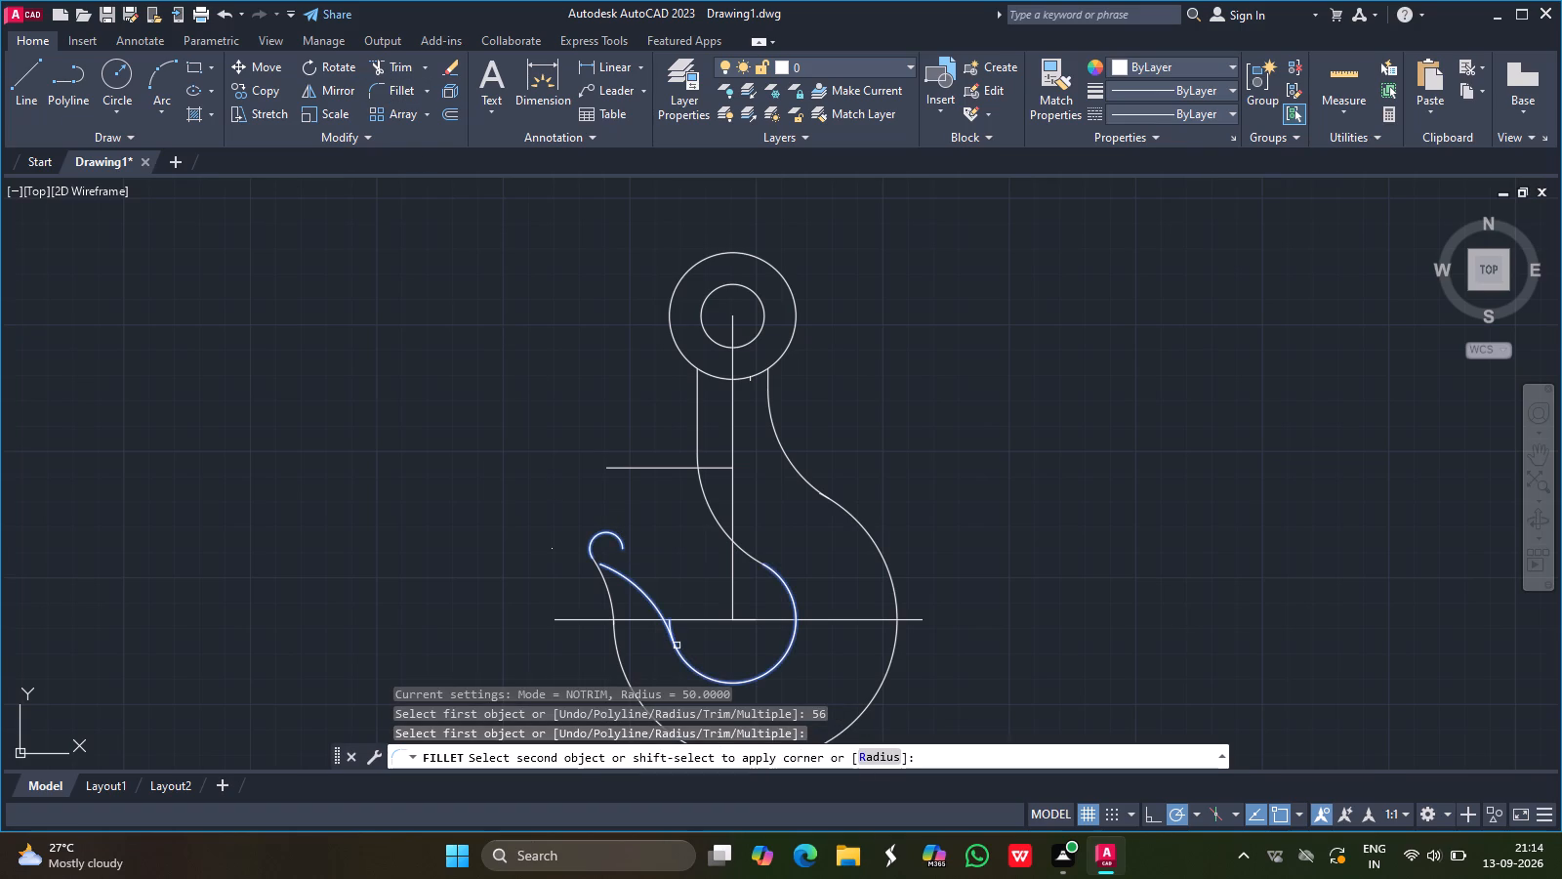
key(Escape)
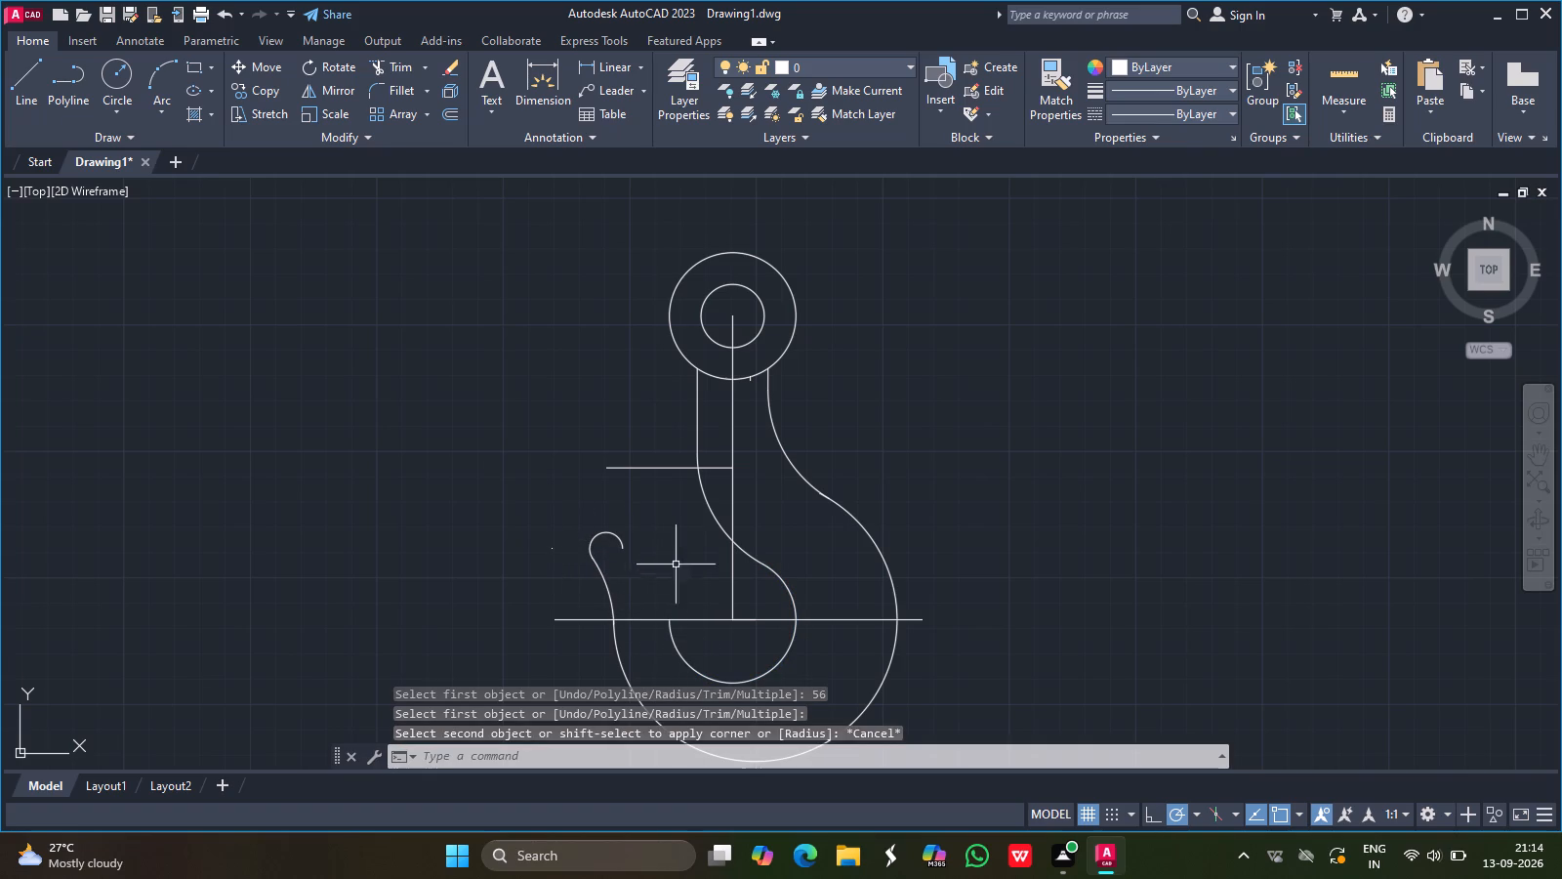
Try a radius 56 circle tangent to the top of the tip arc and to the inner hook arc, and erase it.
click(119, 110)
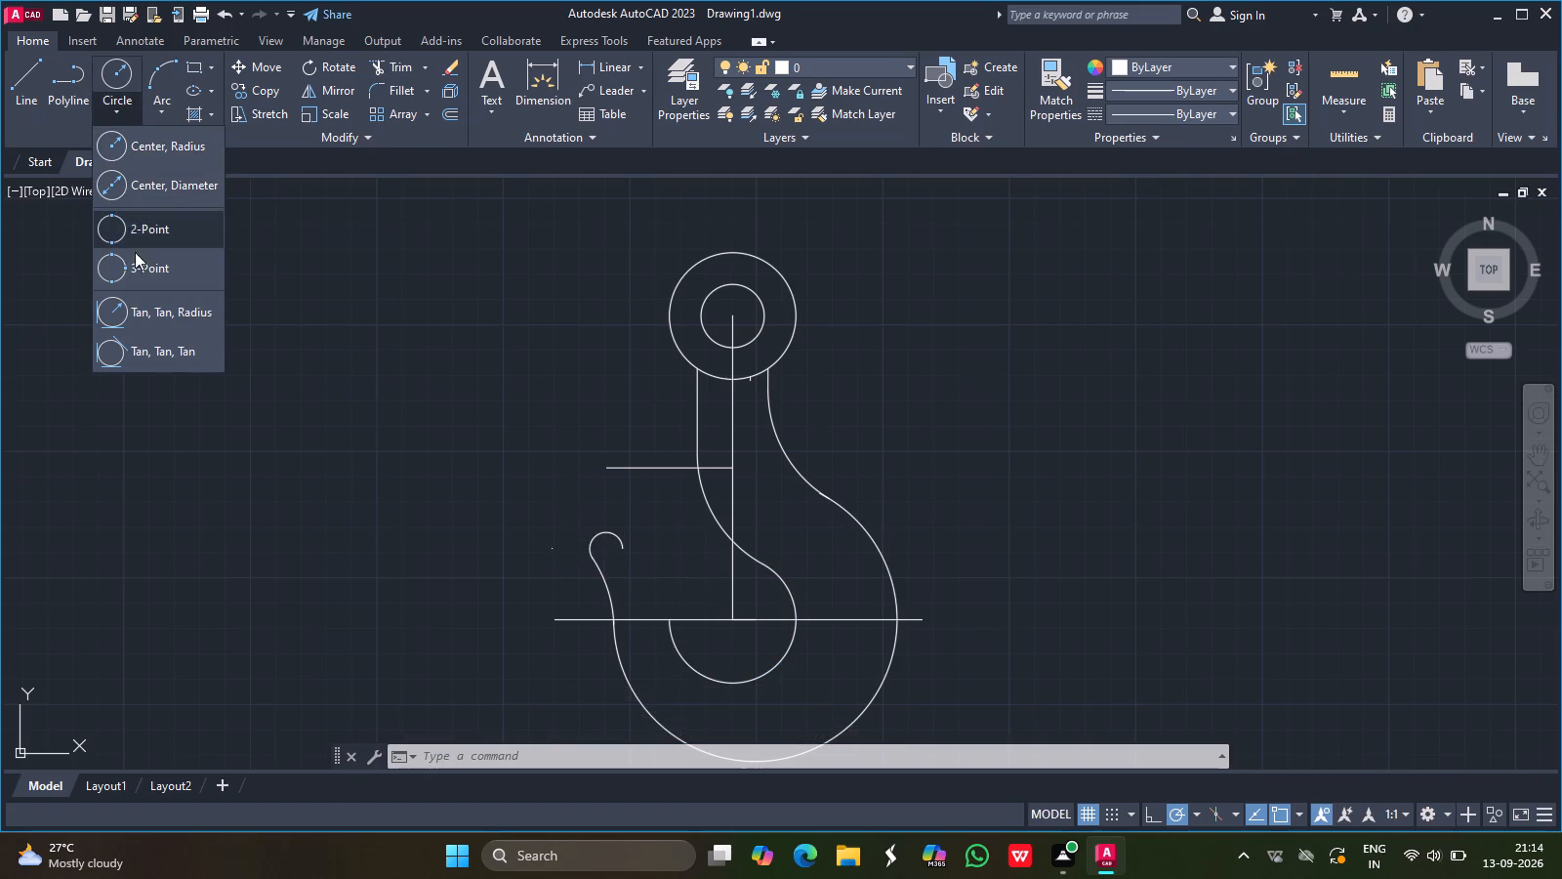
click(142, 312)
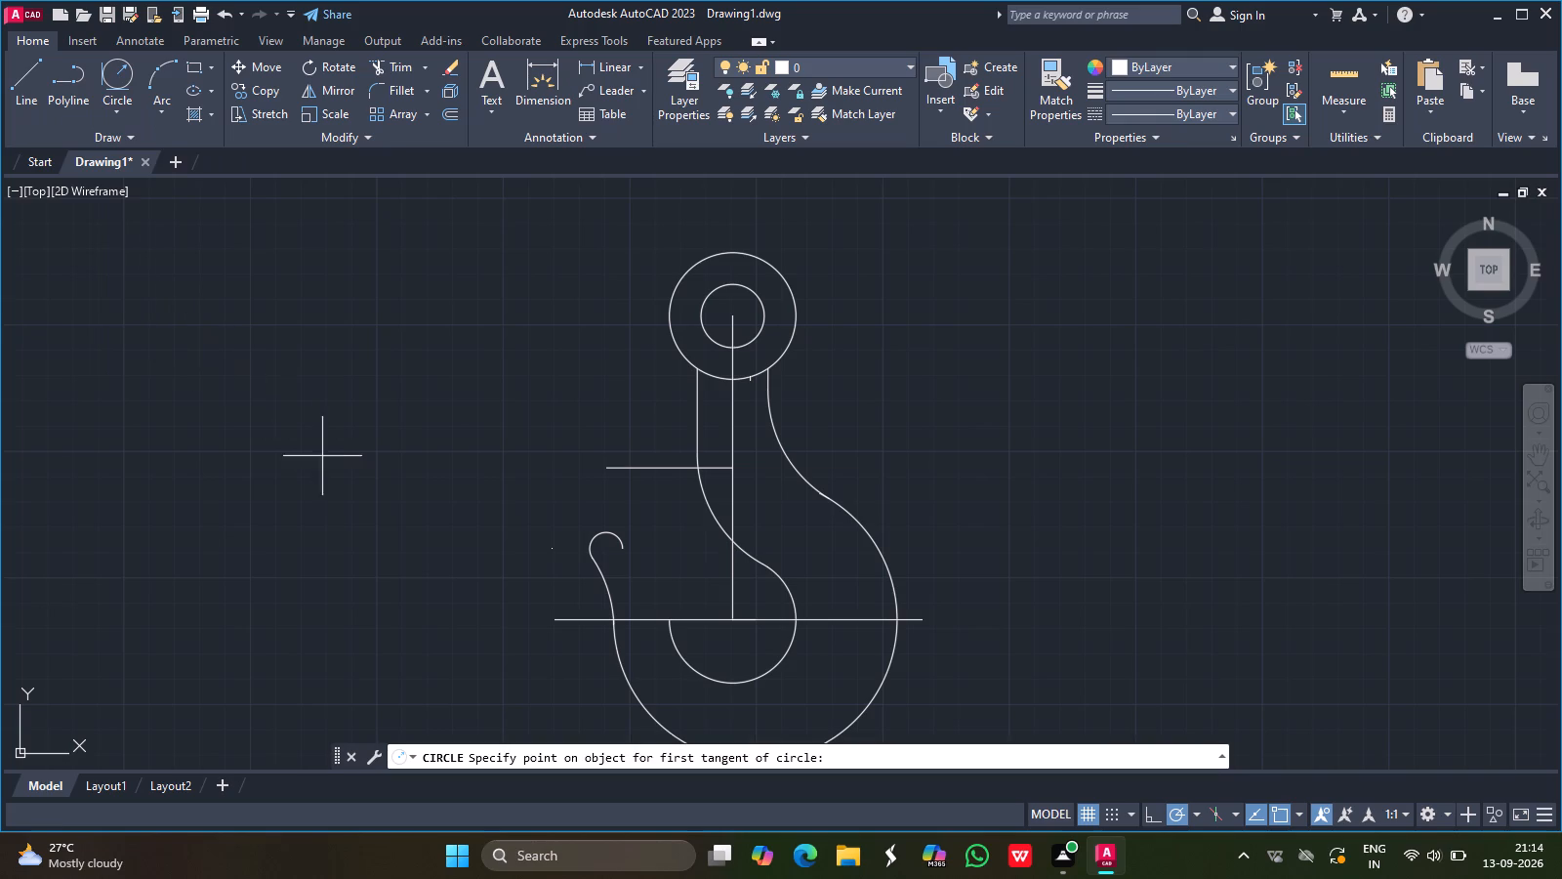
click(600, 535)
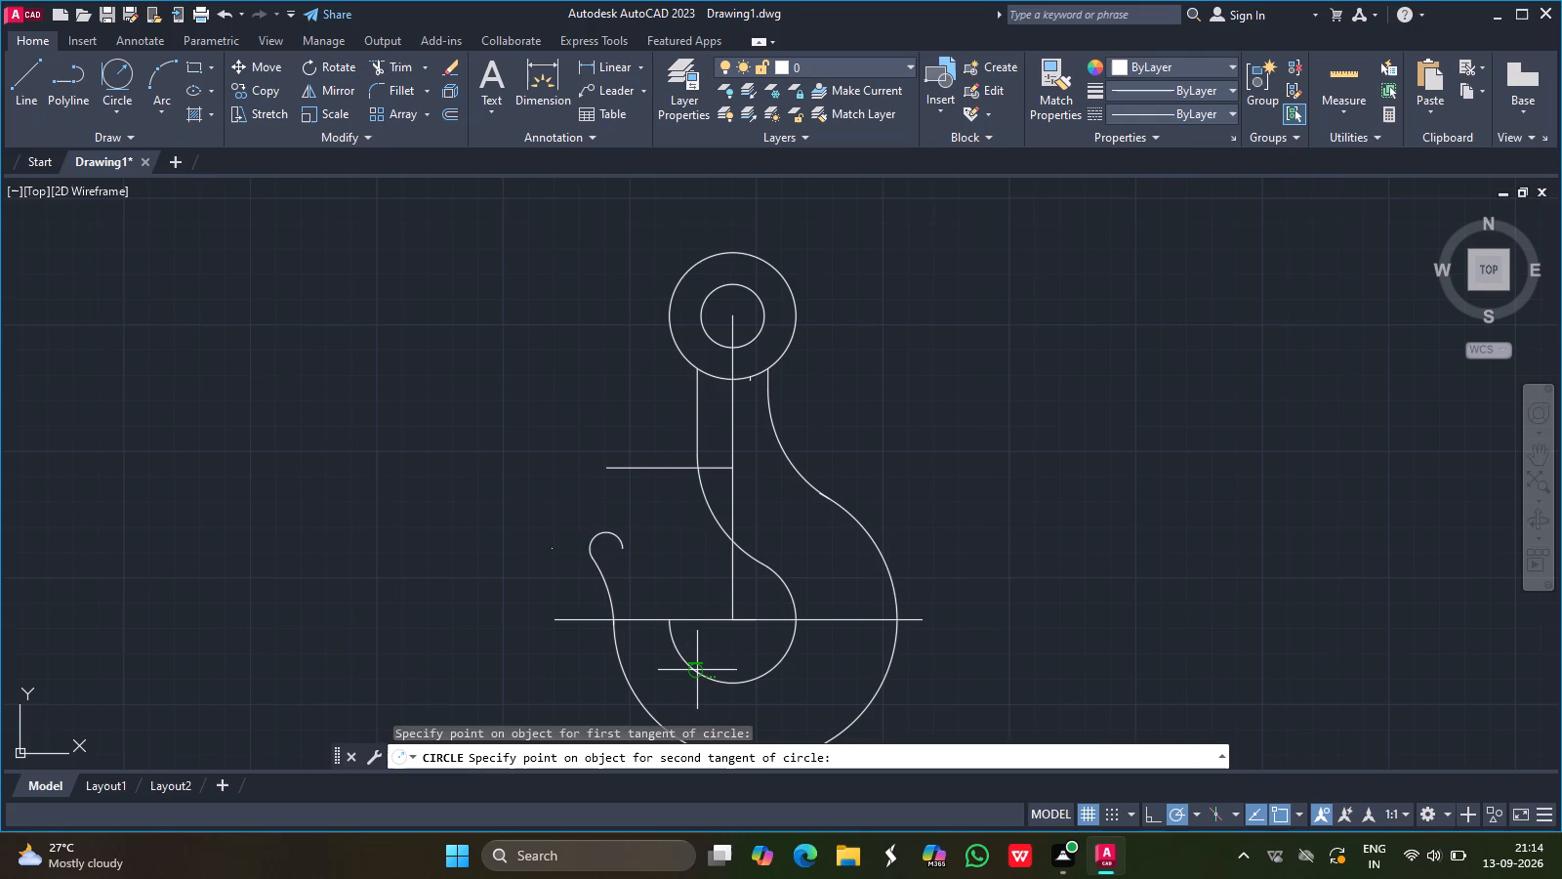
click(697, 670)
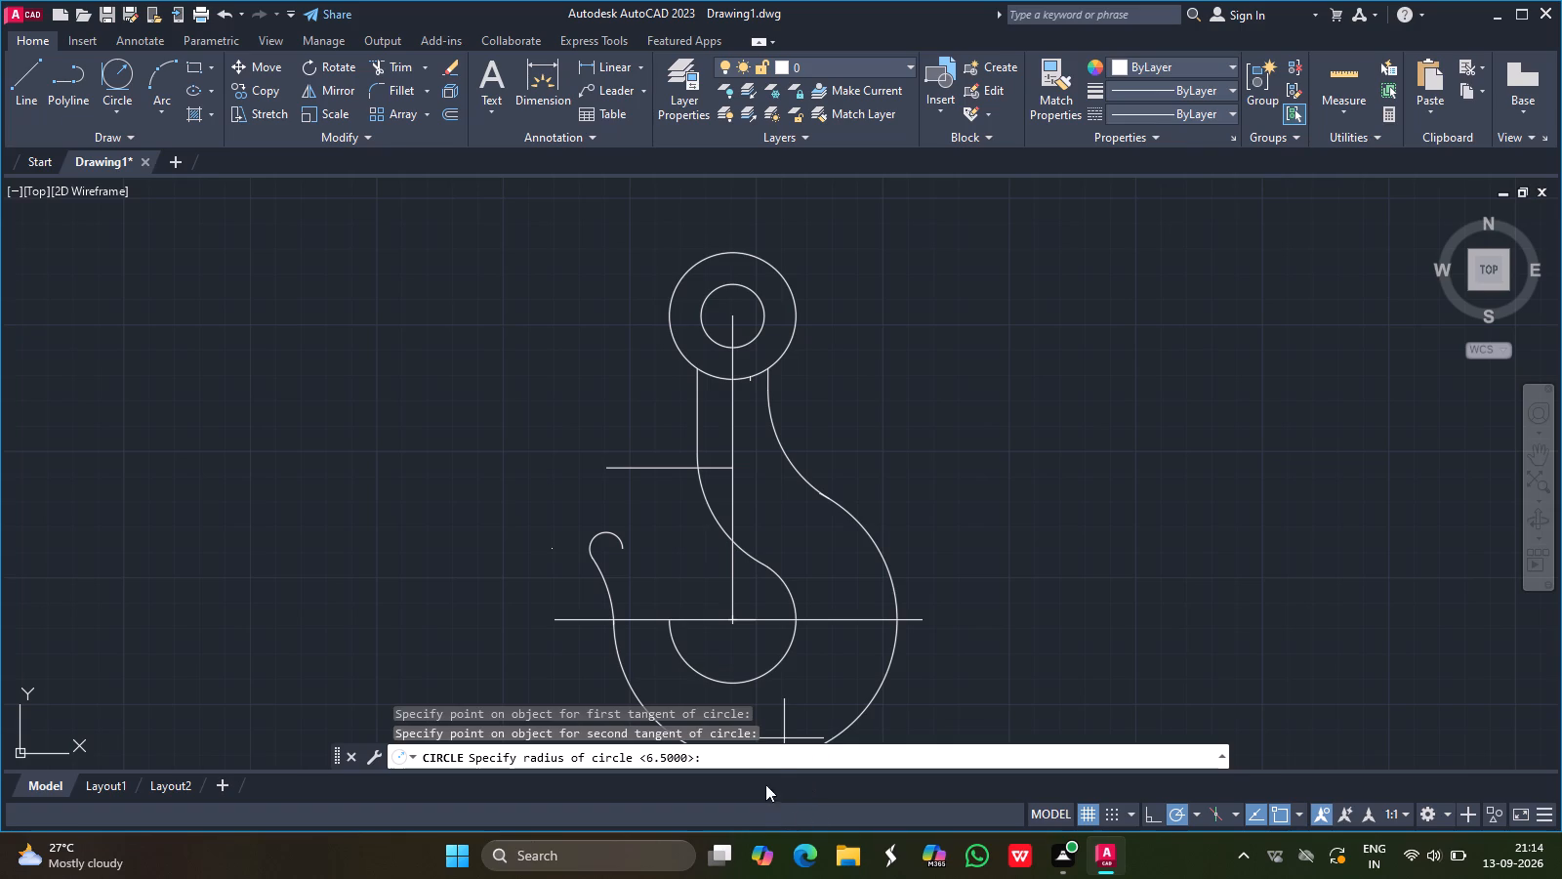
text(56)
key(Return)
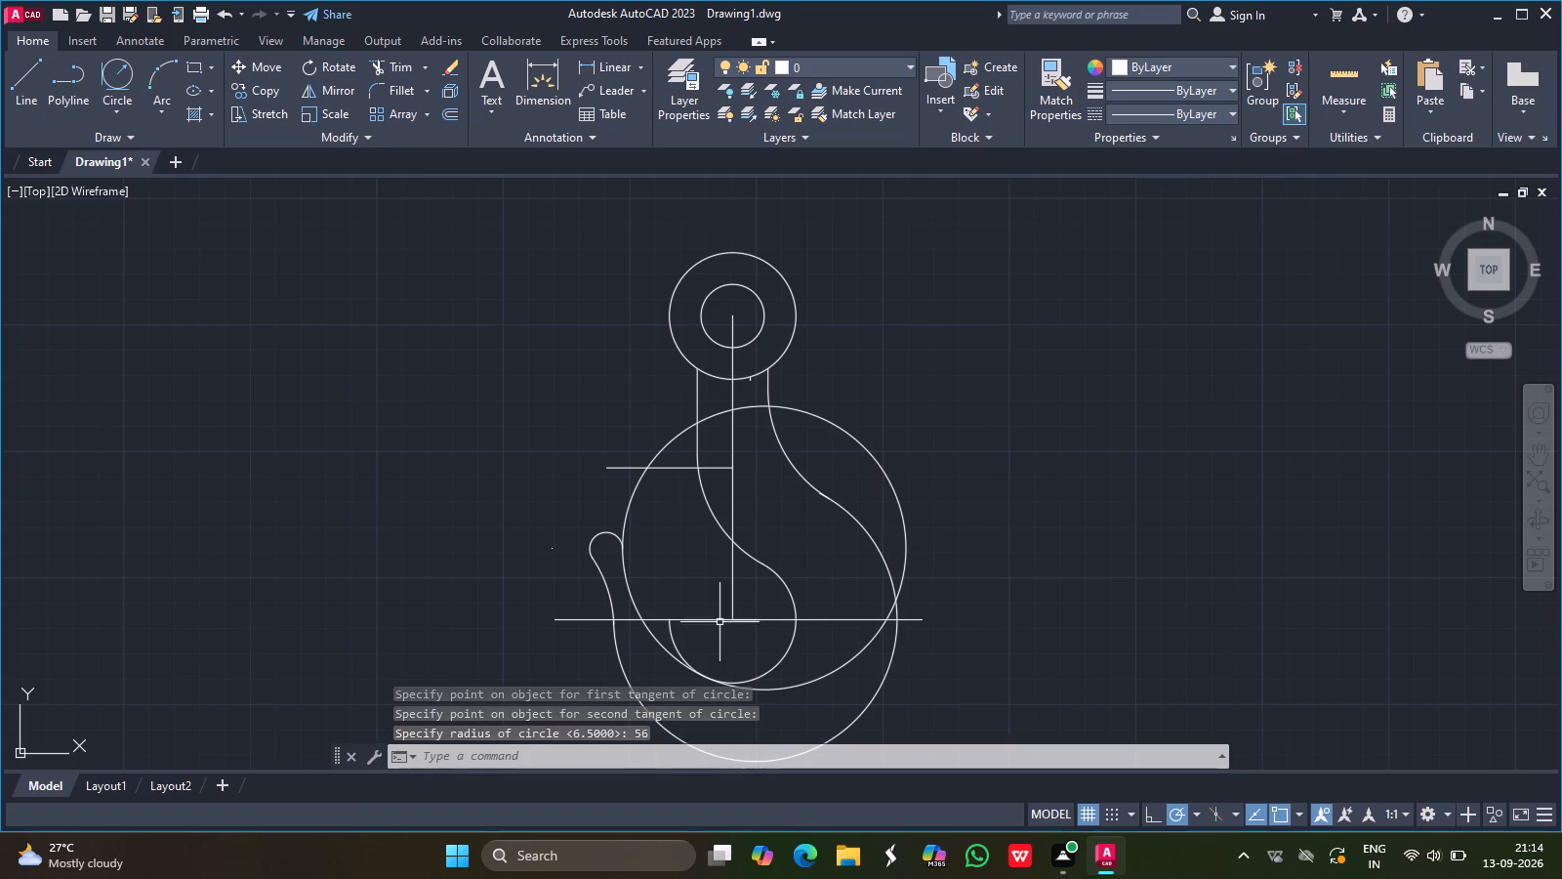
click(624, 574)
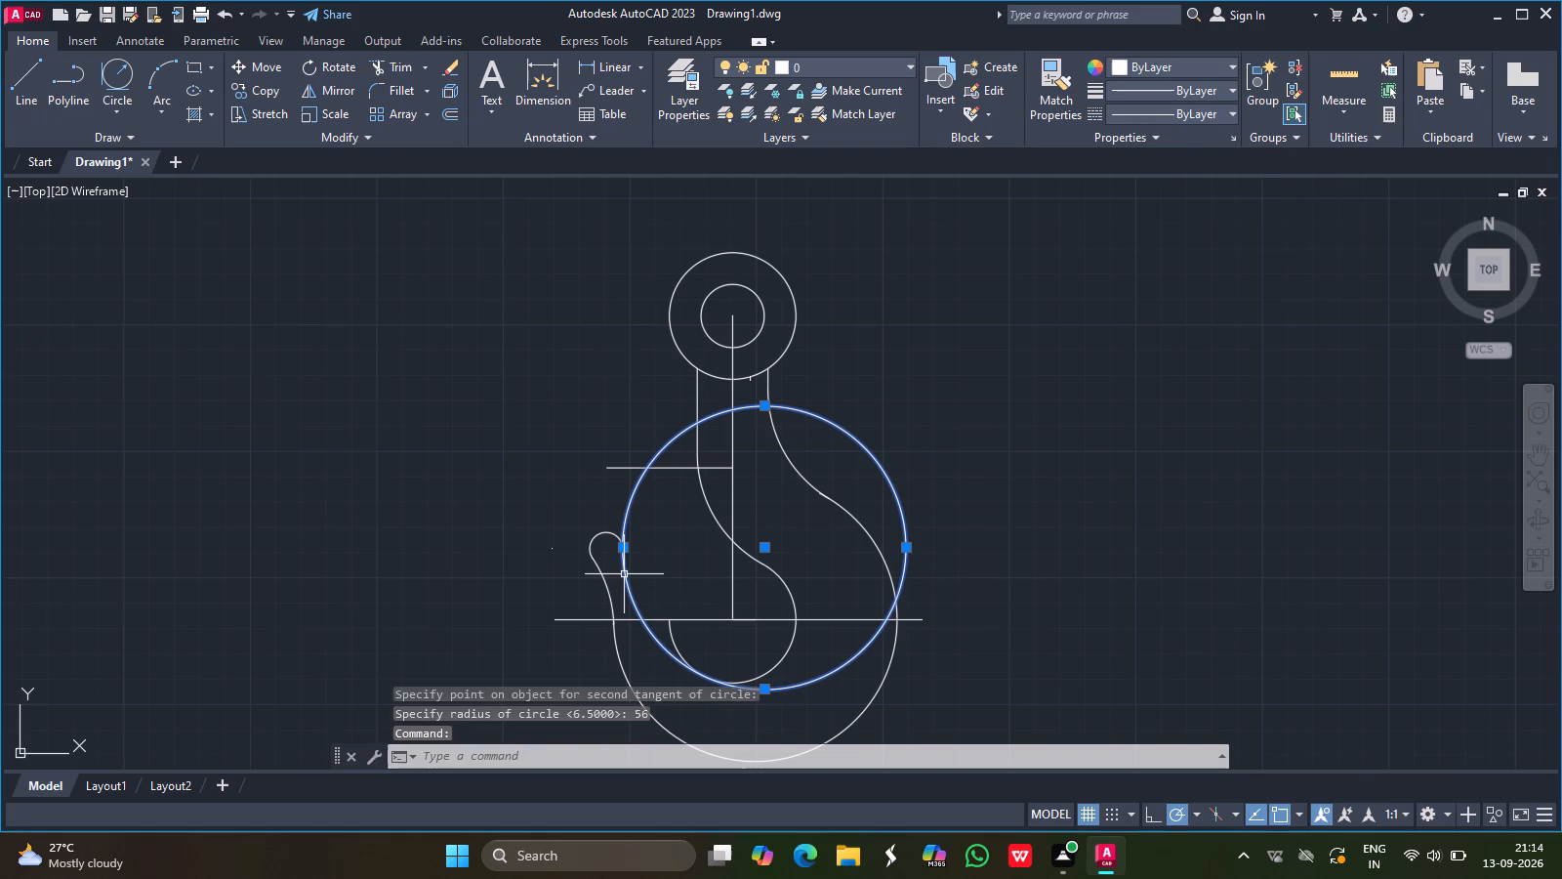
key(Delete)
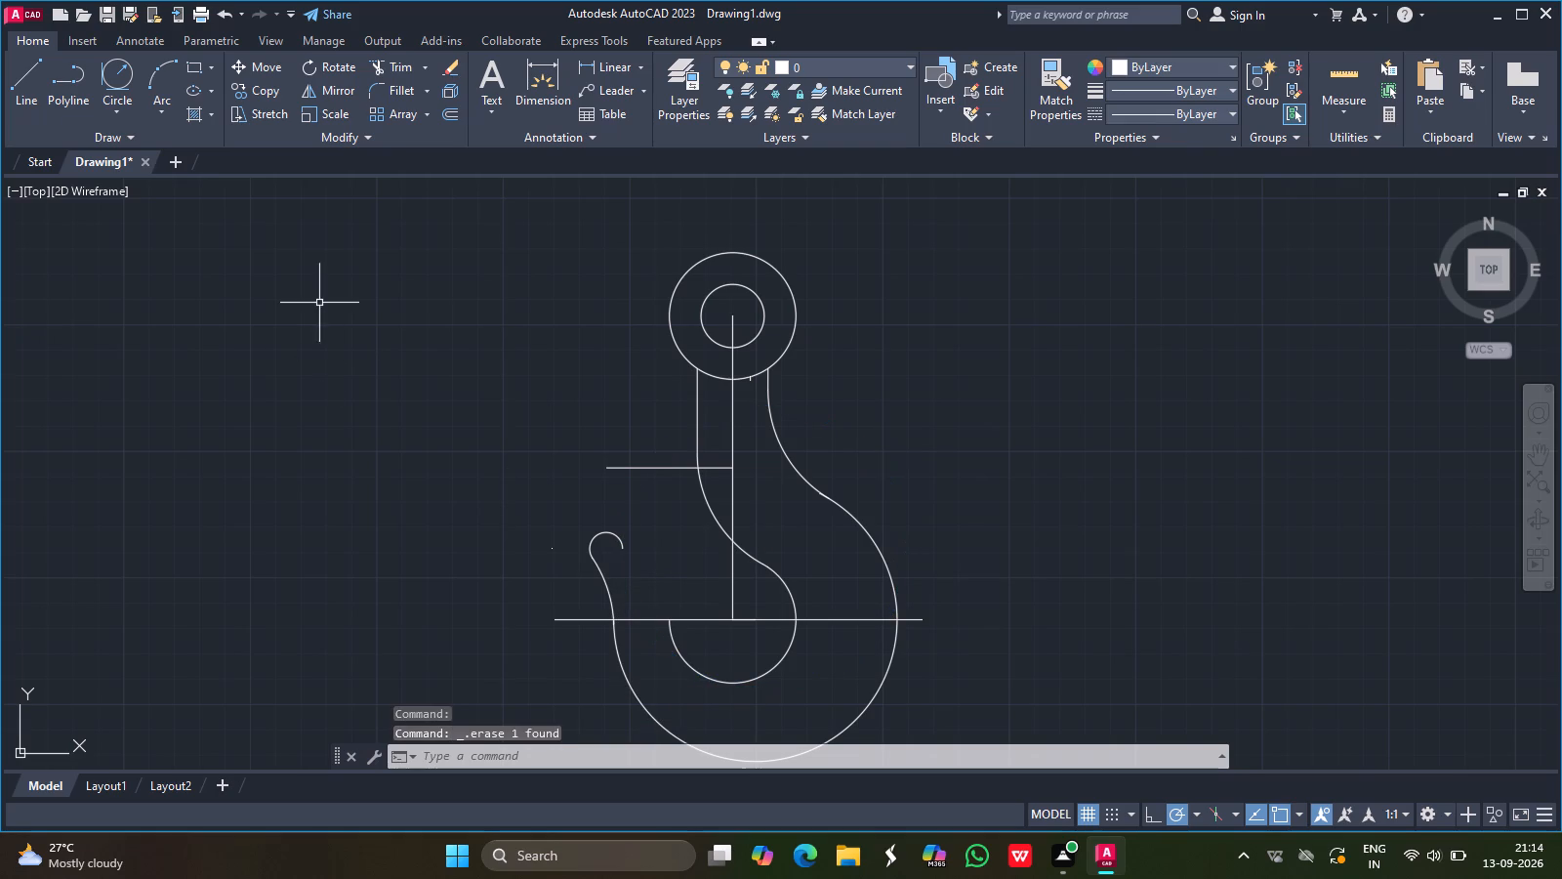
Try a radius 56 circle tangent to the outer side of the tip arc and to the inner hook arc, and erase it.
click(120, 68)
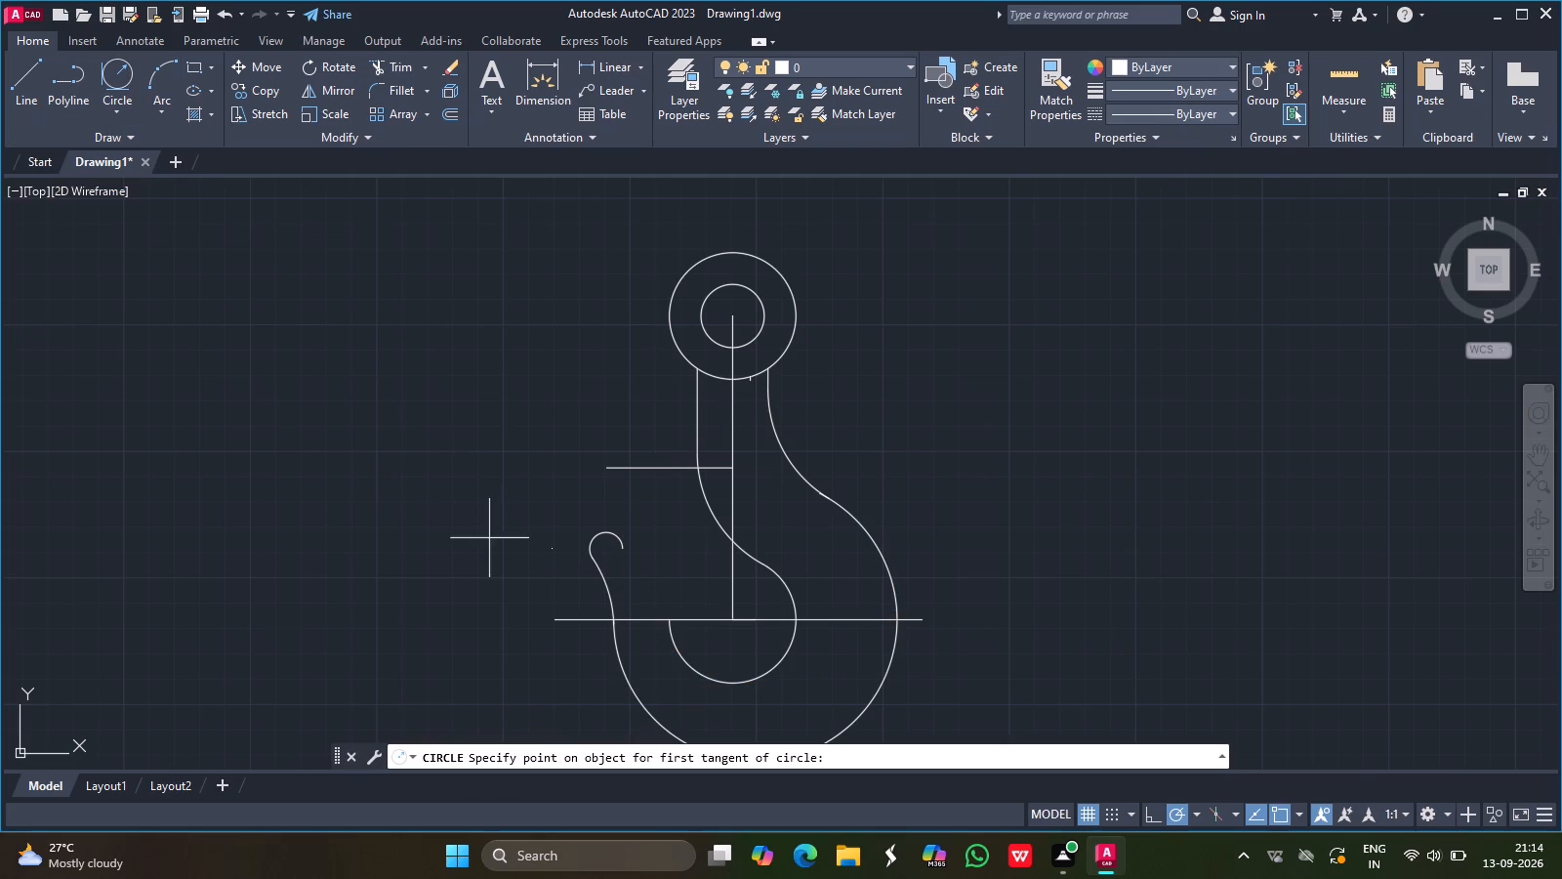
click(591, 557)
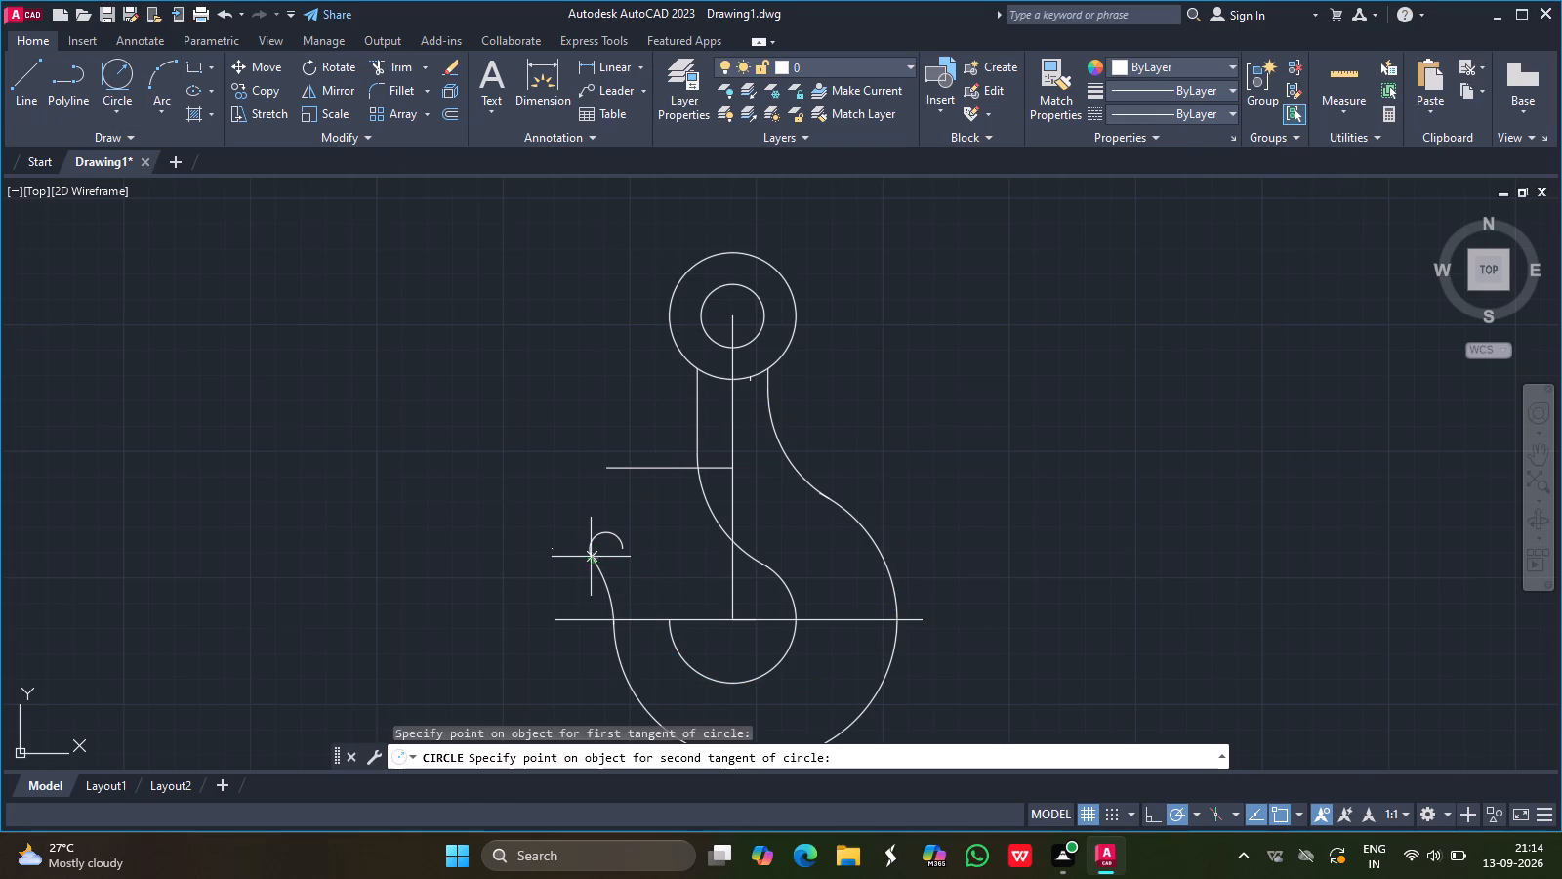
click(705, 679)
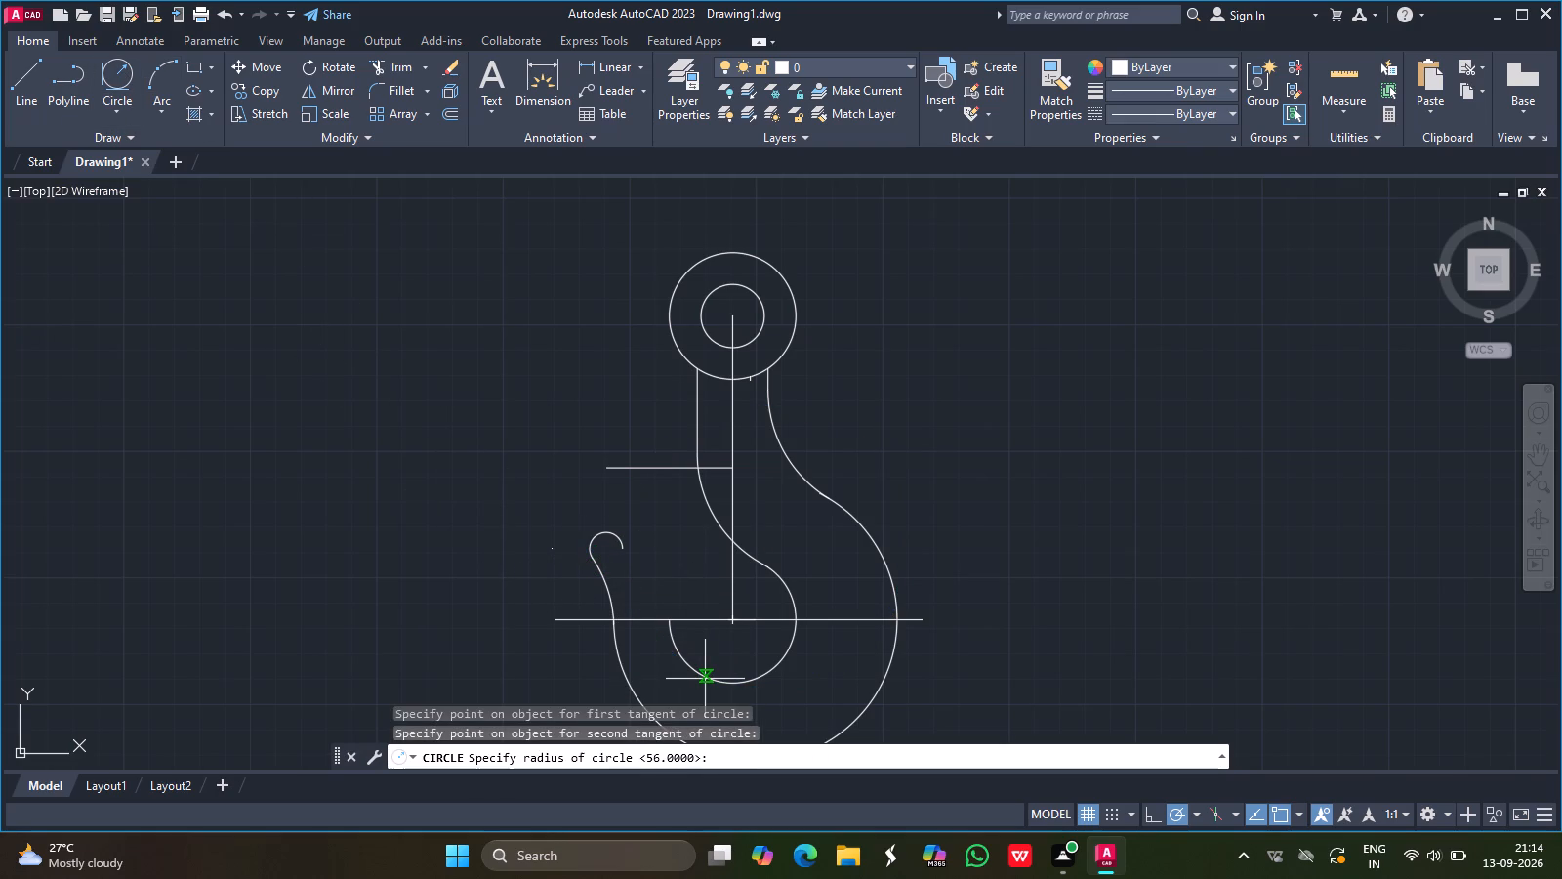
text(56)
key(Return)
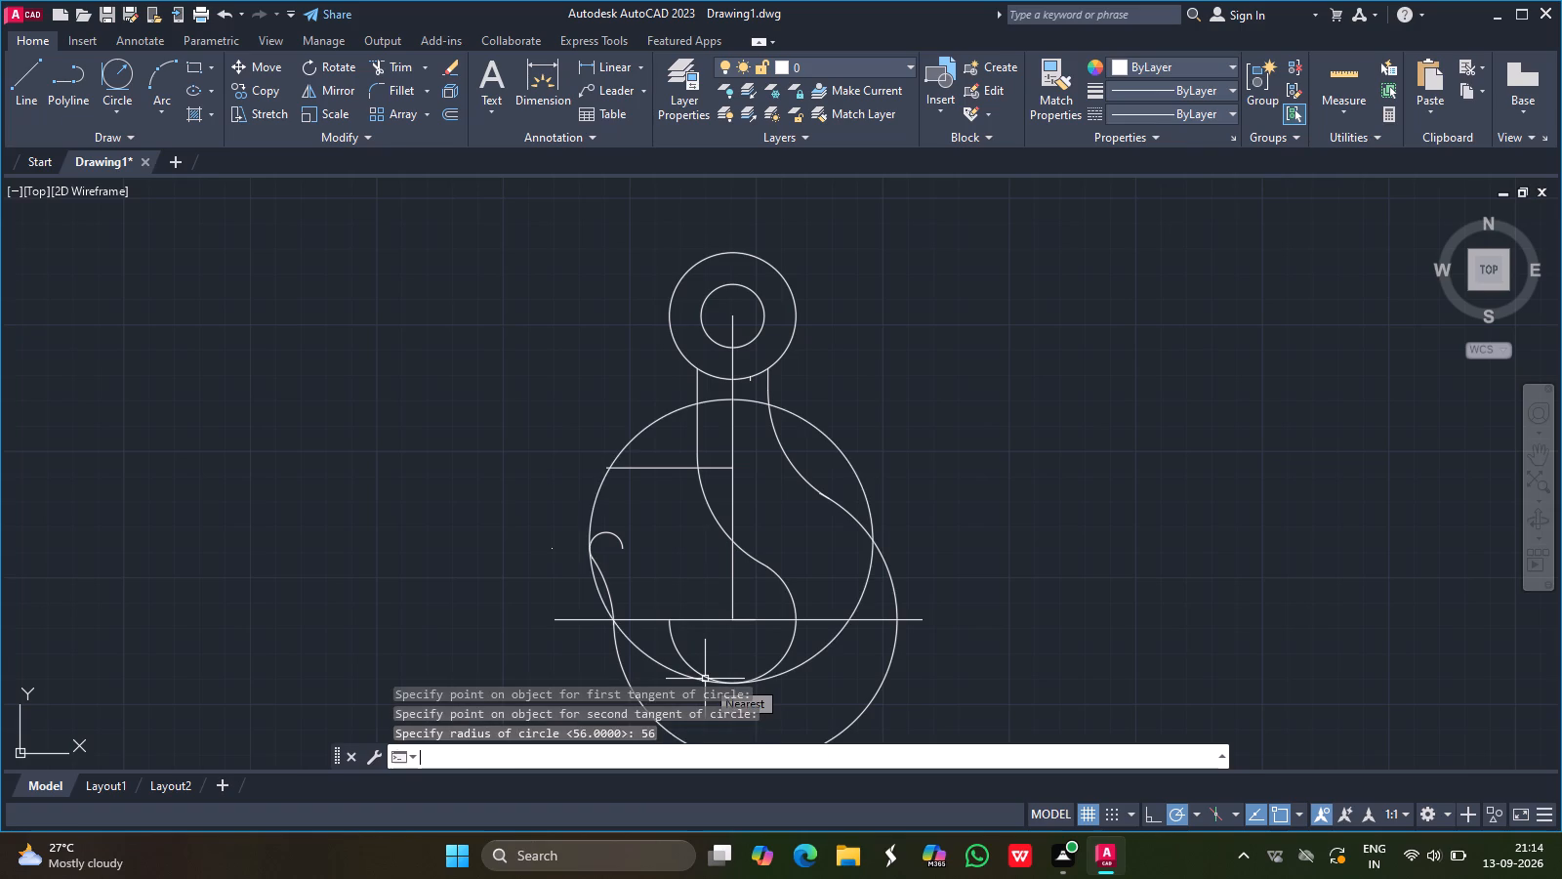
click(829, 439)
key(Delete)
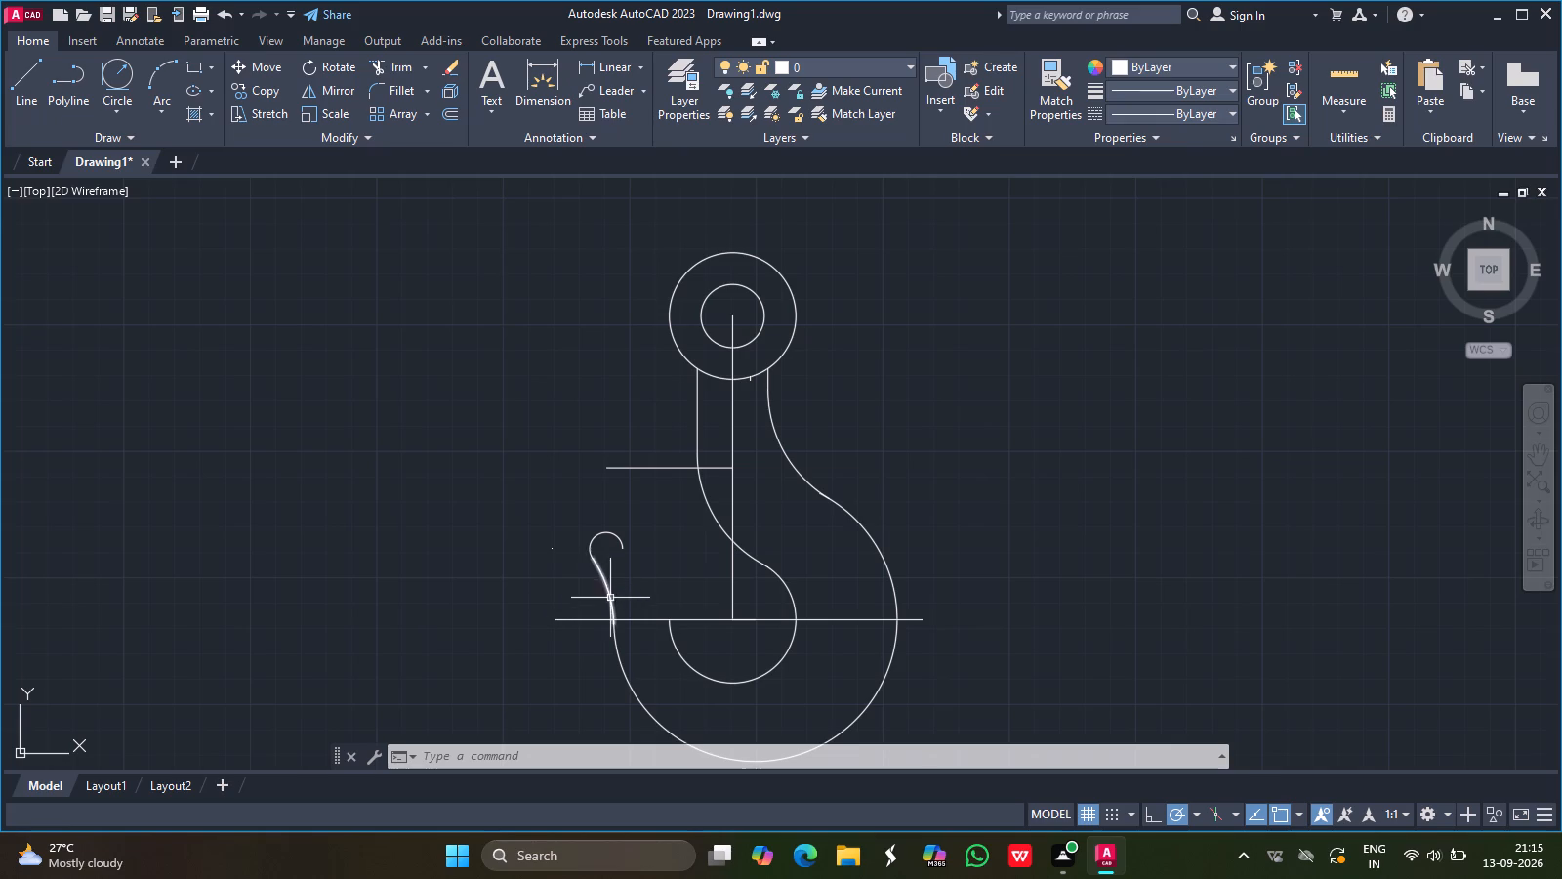
Erase the tiny leftover piece of the horizontal construction line beside the tip arc.
drag(558, 552, 540, 545)
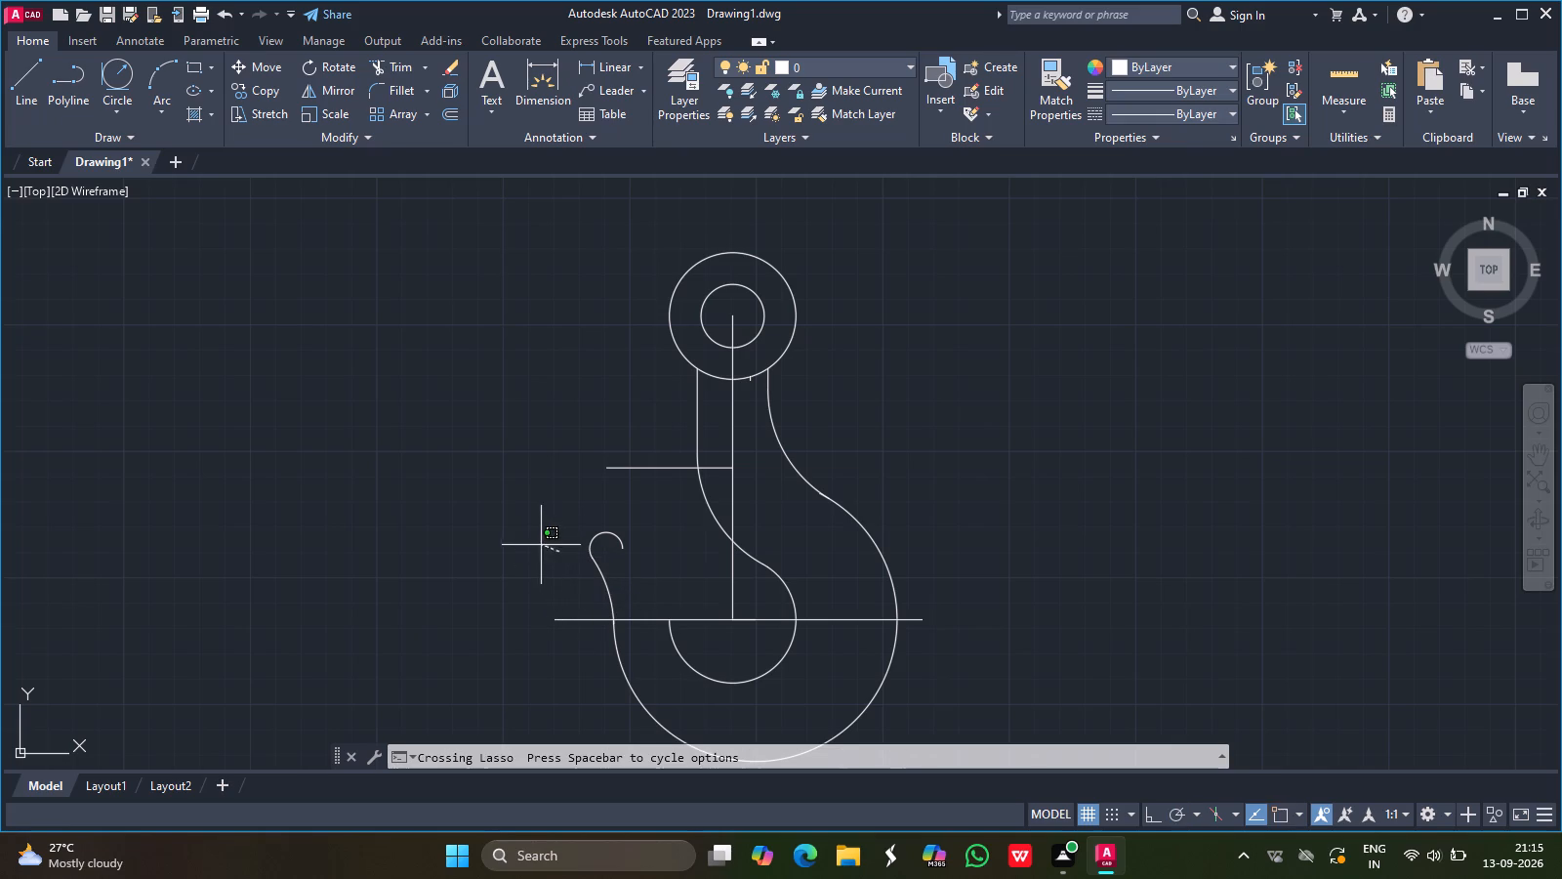
drag(540, 545, 537, 540)
key(Delete)
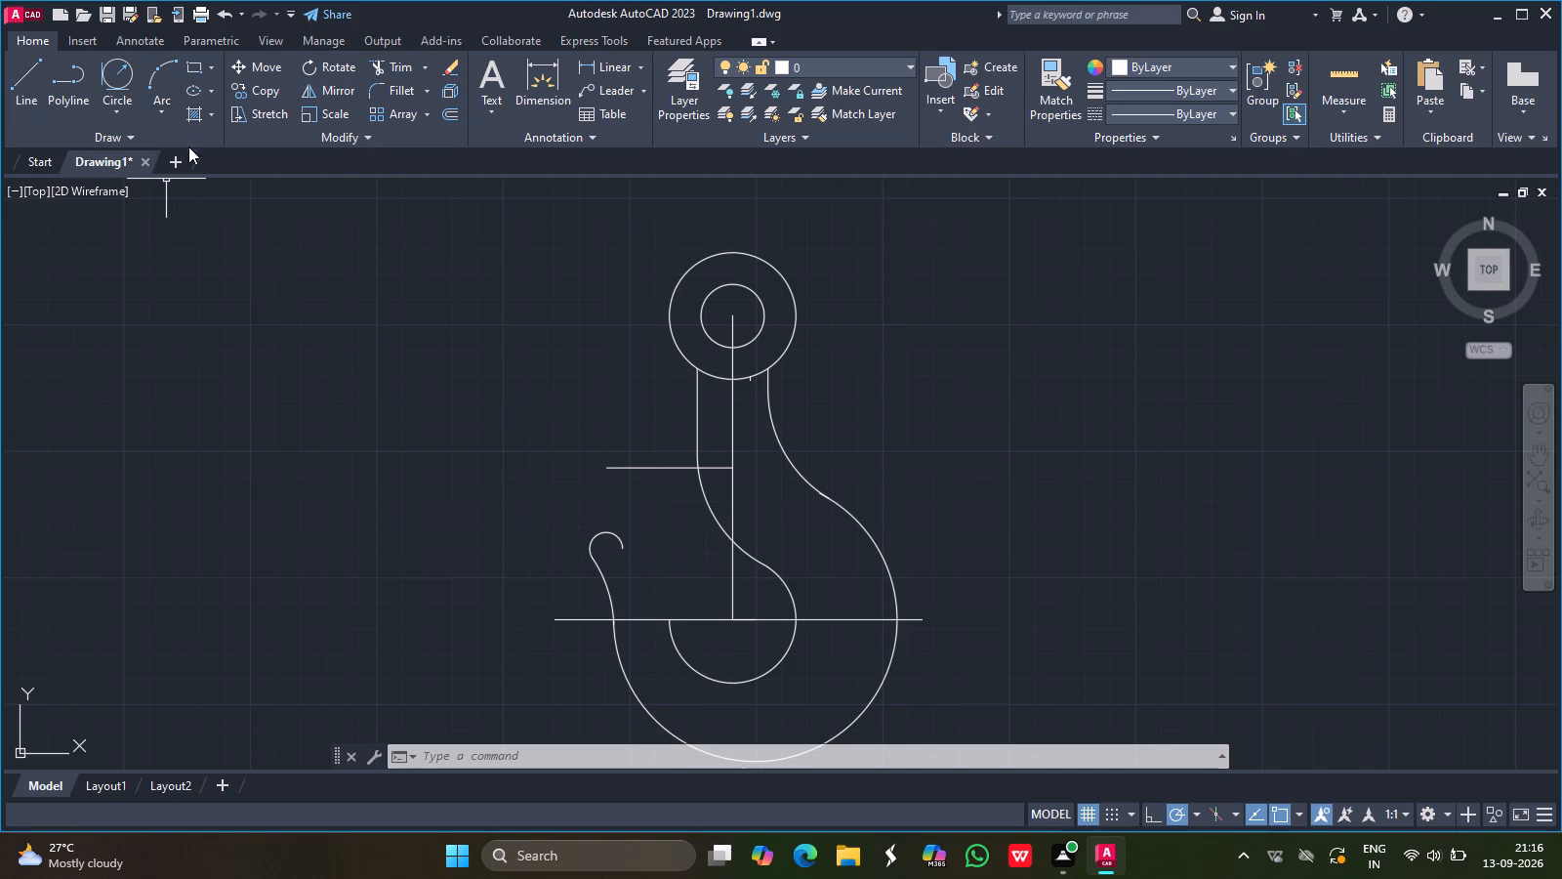
Draw a radius 56 circle tangent to the tip arc and to the bottom of the inner hook arc.
click(106, 74)
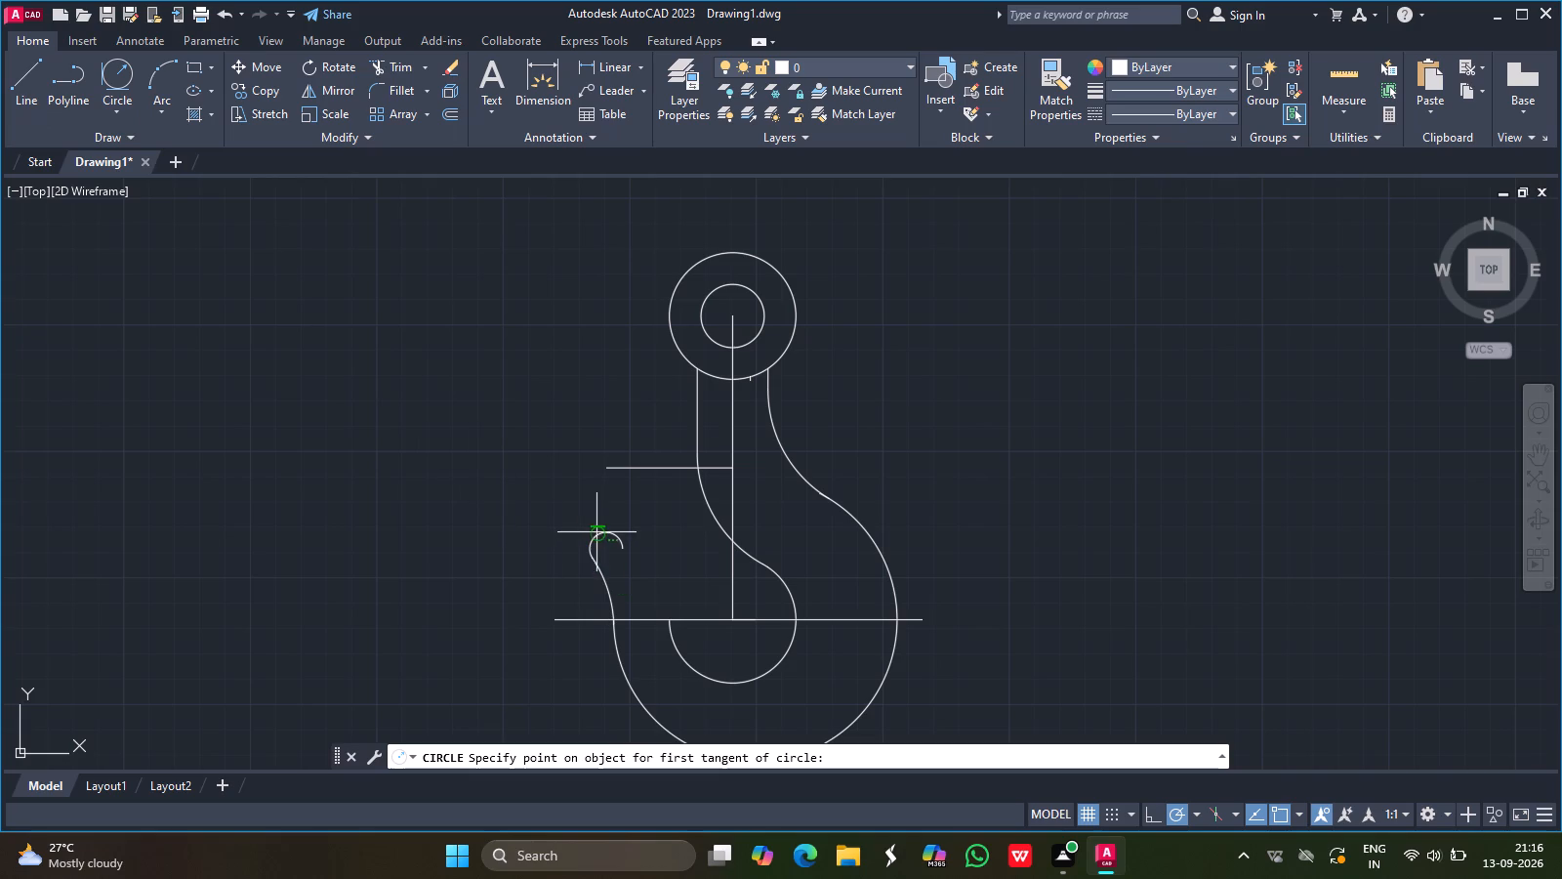
click(602, 534)
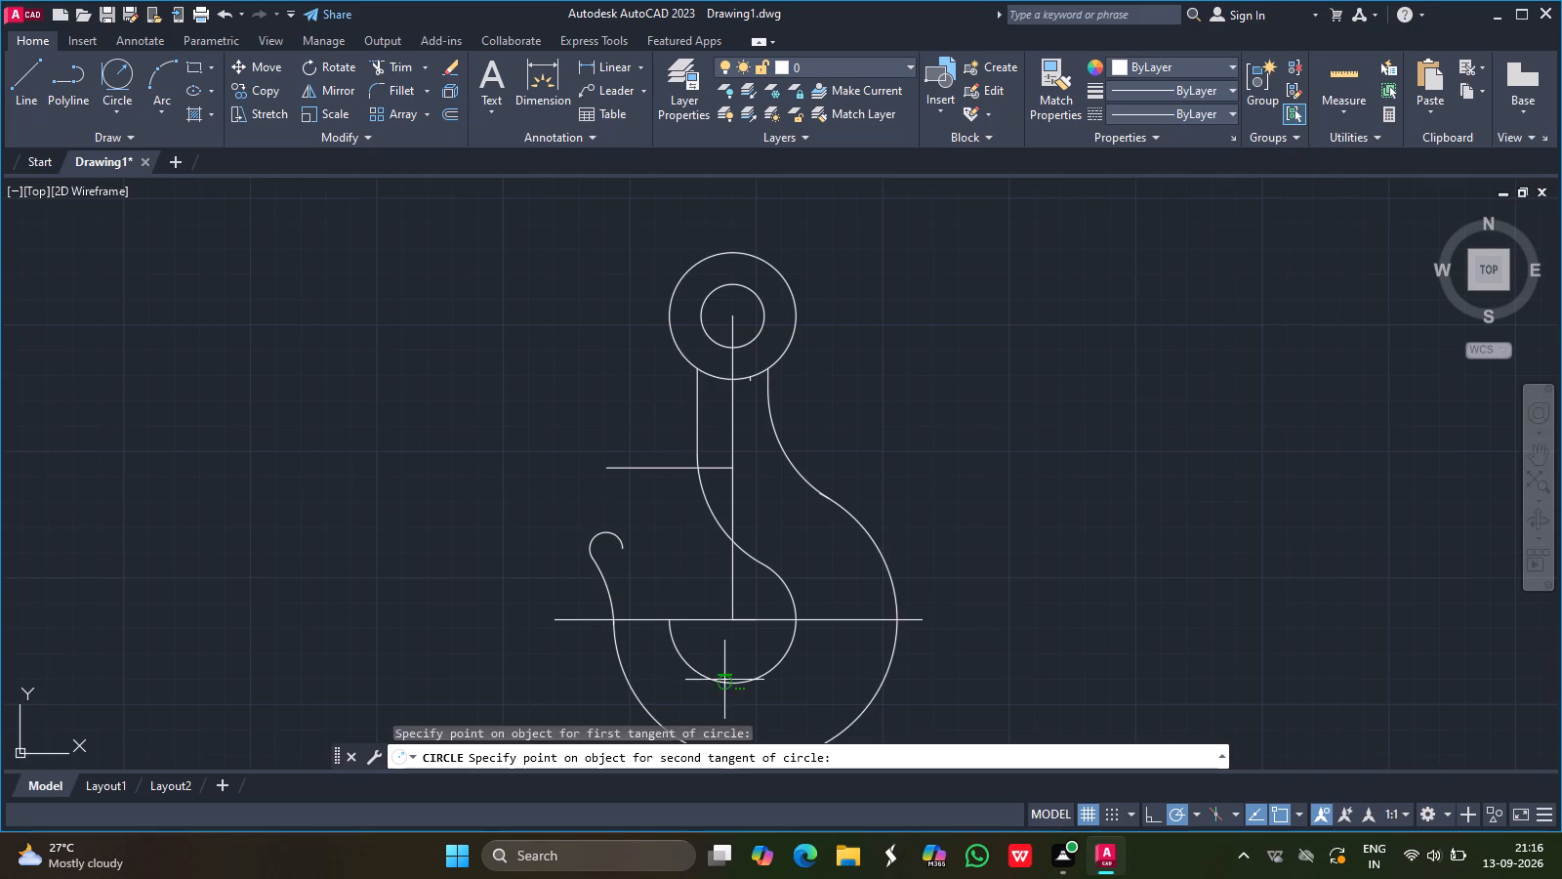
click(710, 679)
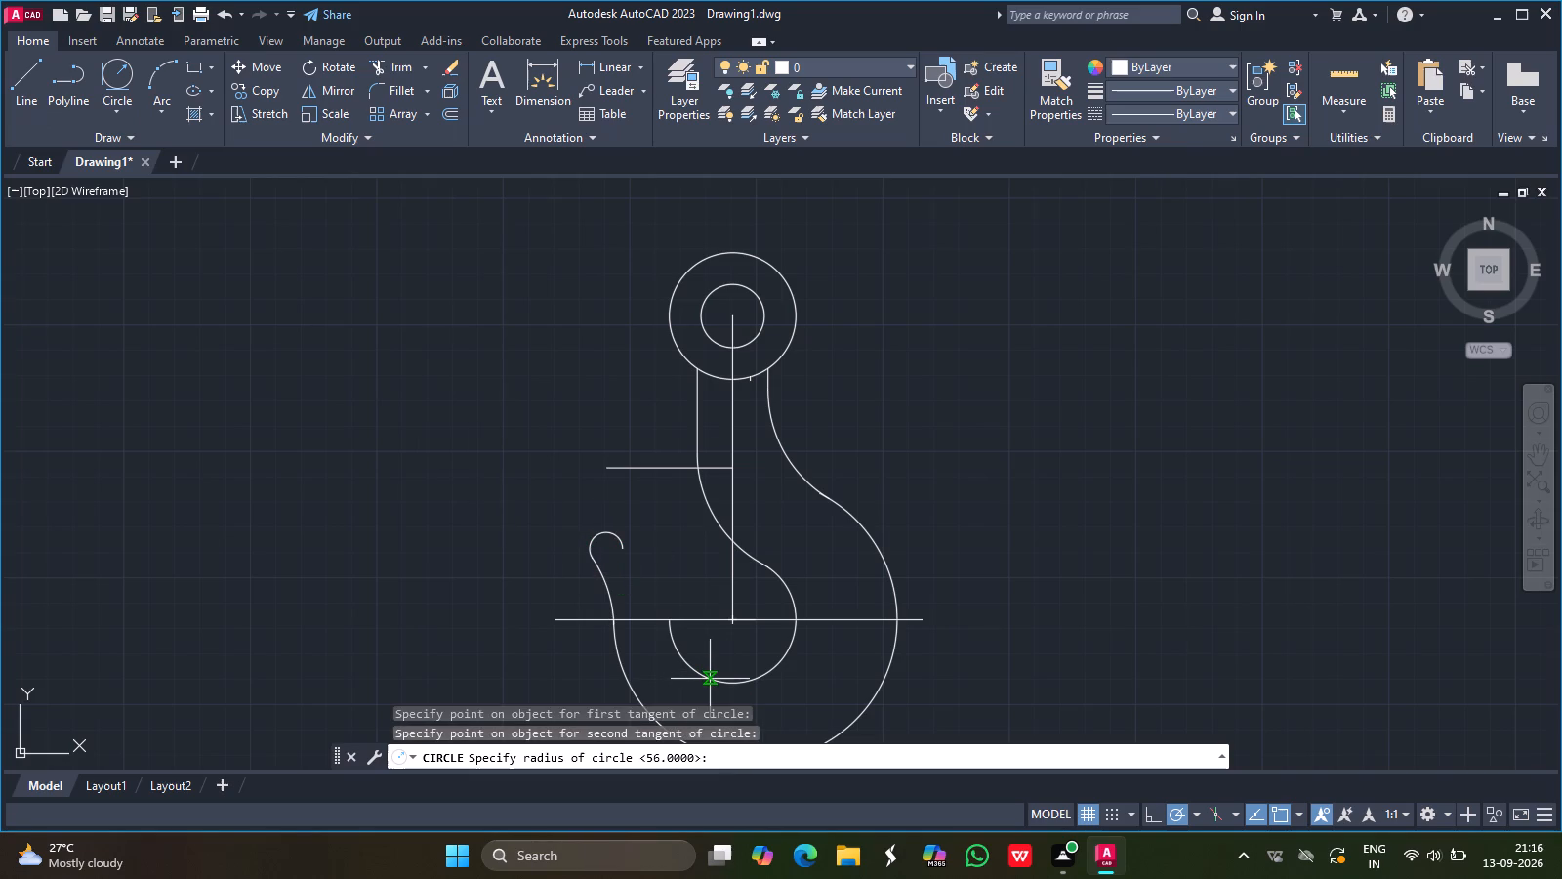
text(56)
key(Return)
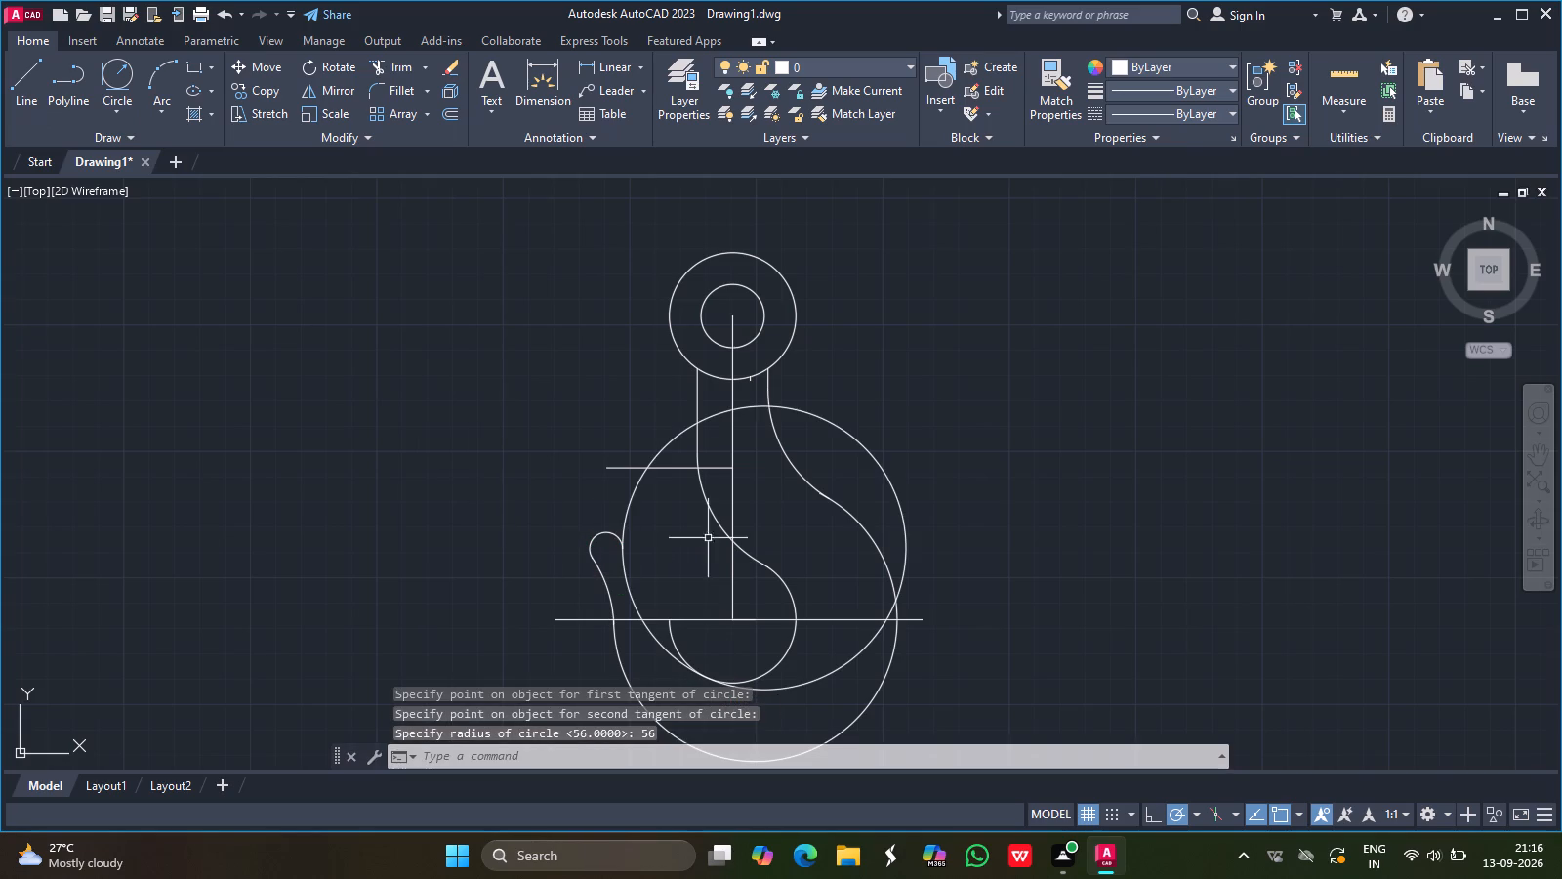
Move the radius 56 circle by its centre beyond the hook tip, so its edge meets the tip arc and the start of the inner hook arc.
click(876, 455)
text(MOVE)
key(Return)
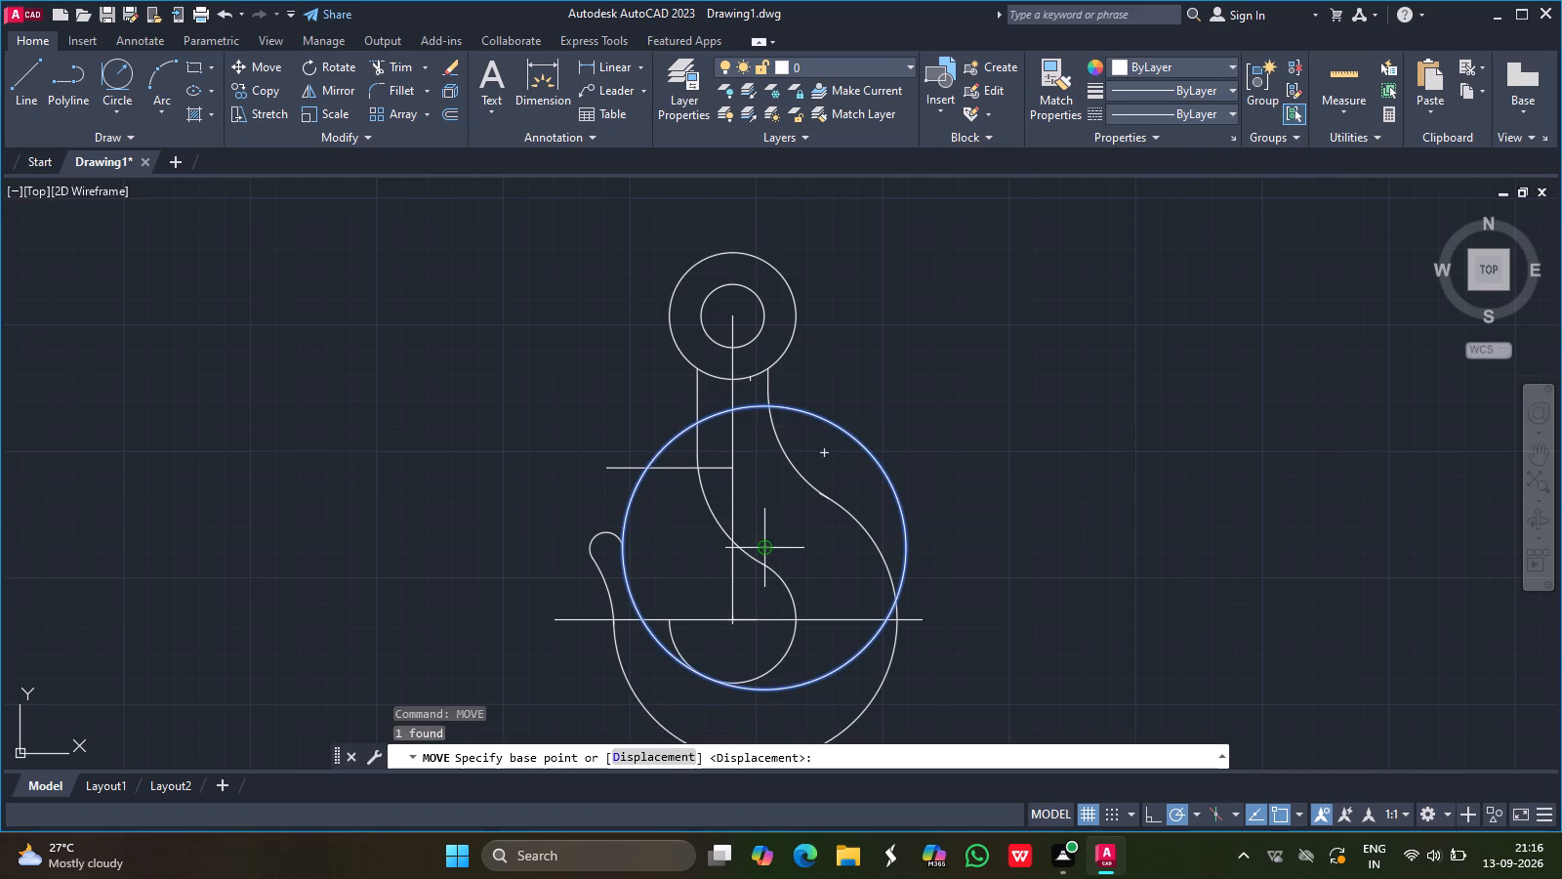
drag(769, 547, 549, 673)
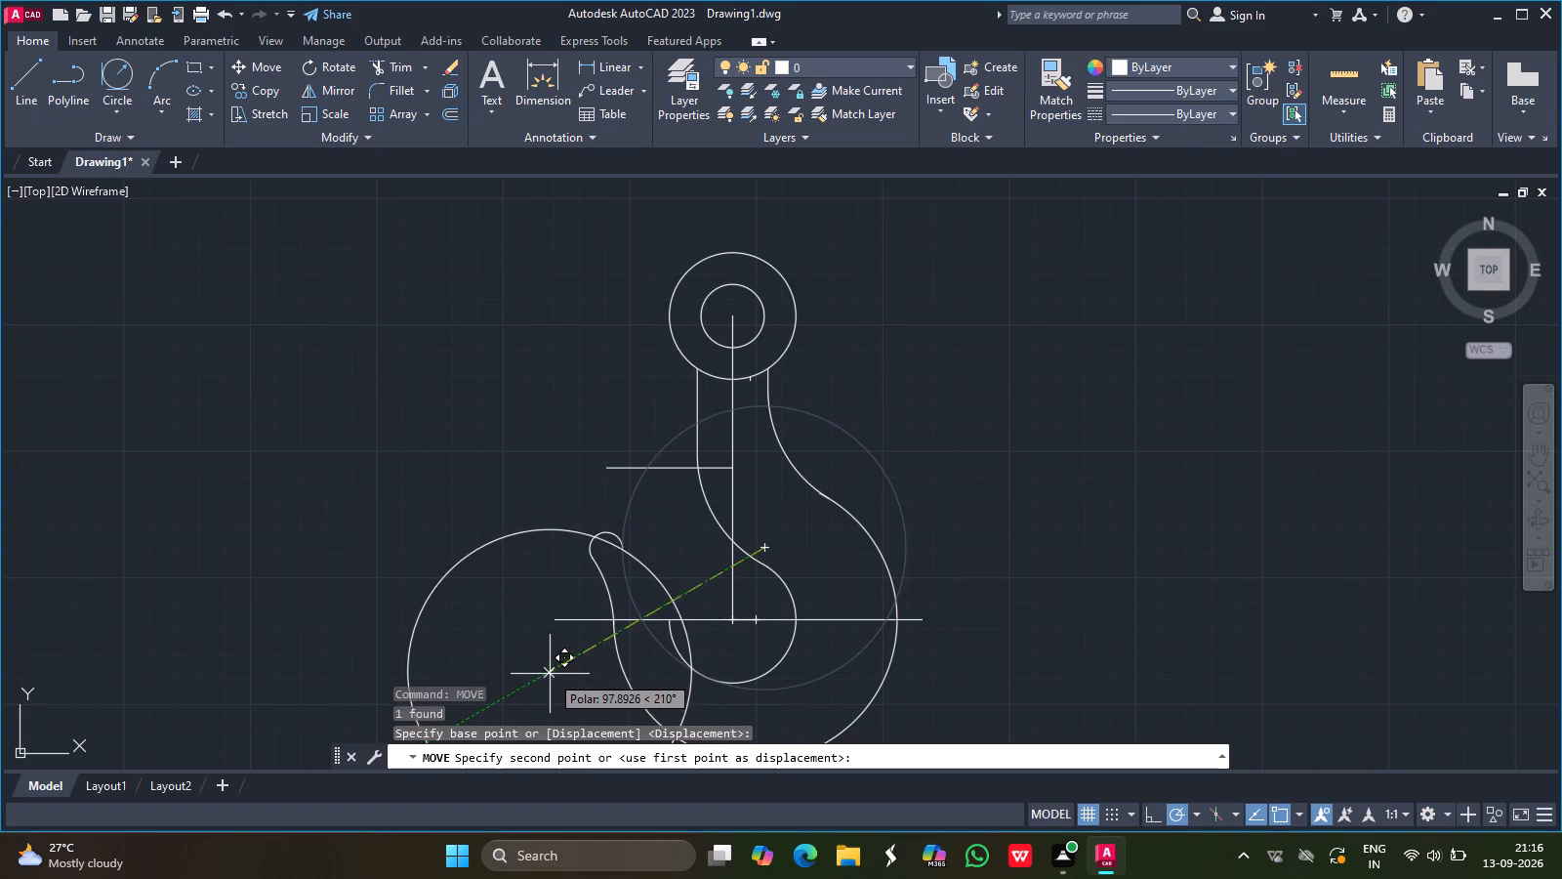
drag(549, 673, 532, 659)
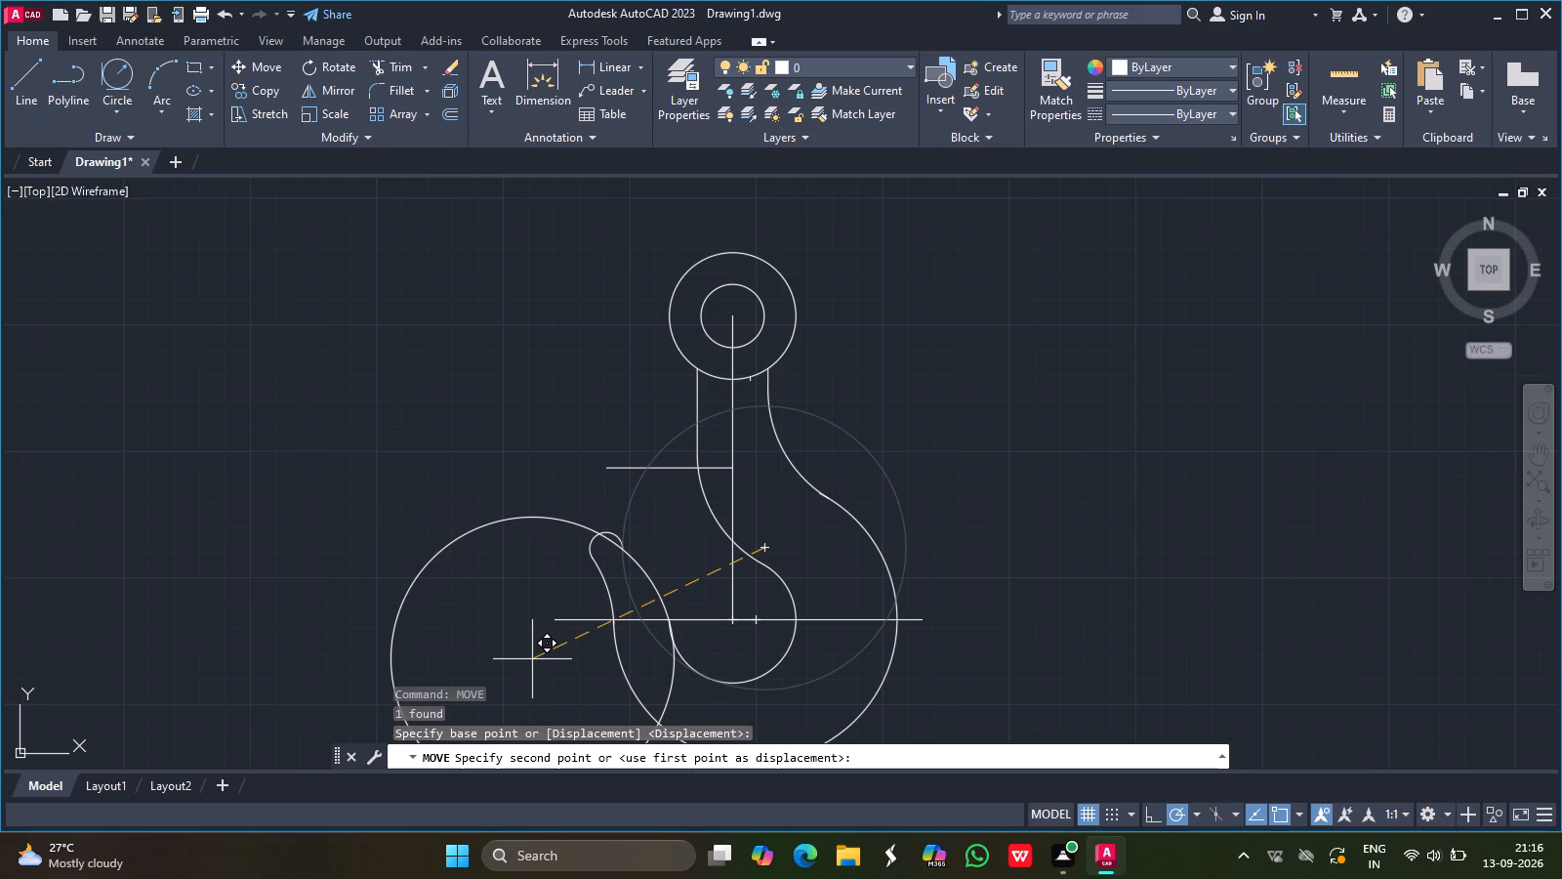
drag(532, 659, 531, 655)
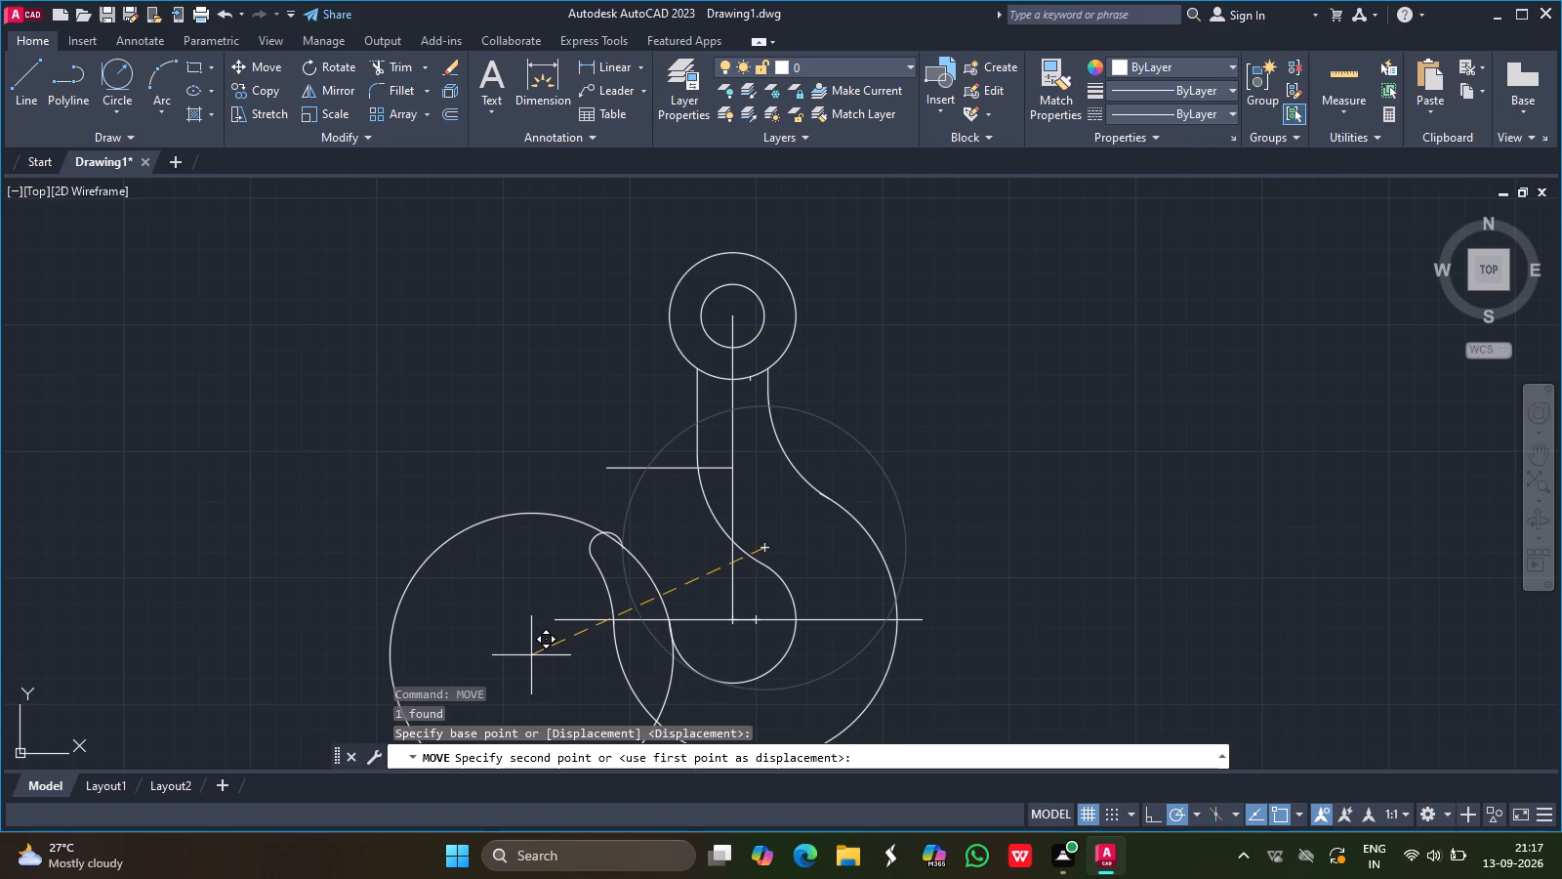
drag(531, 655, 528, 652)
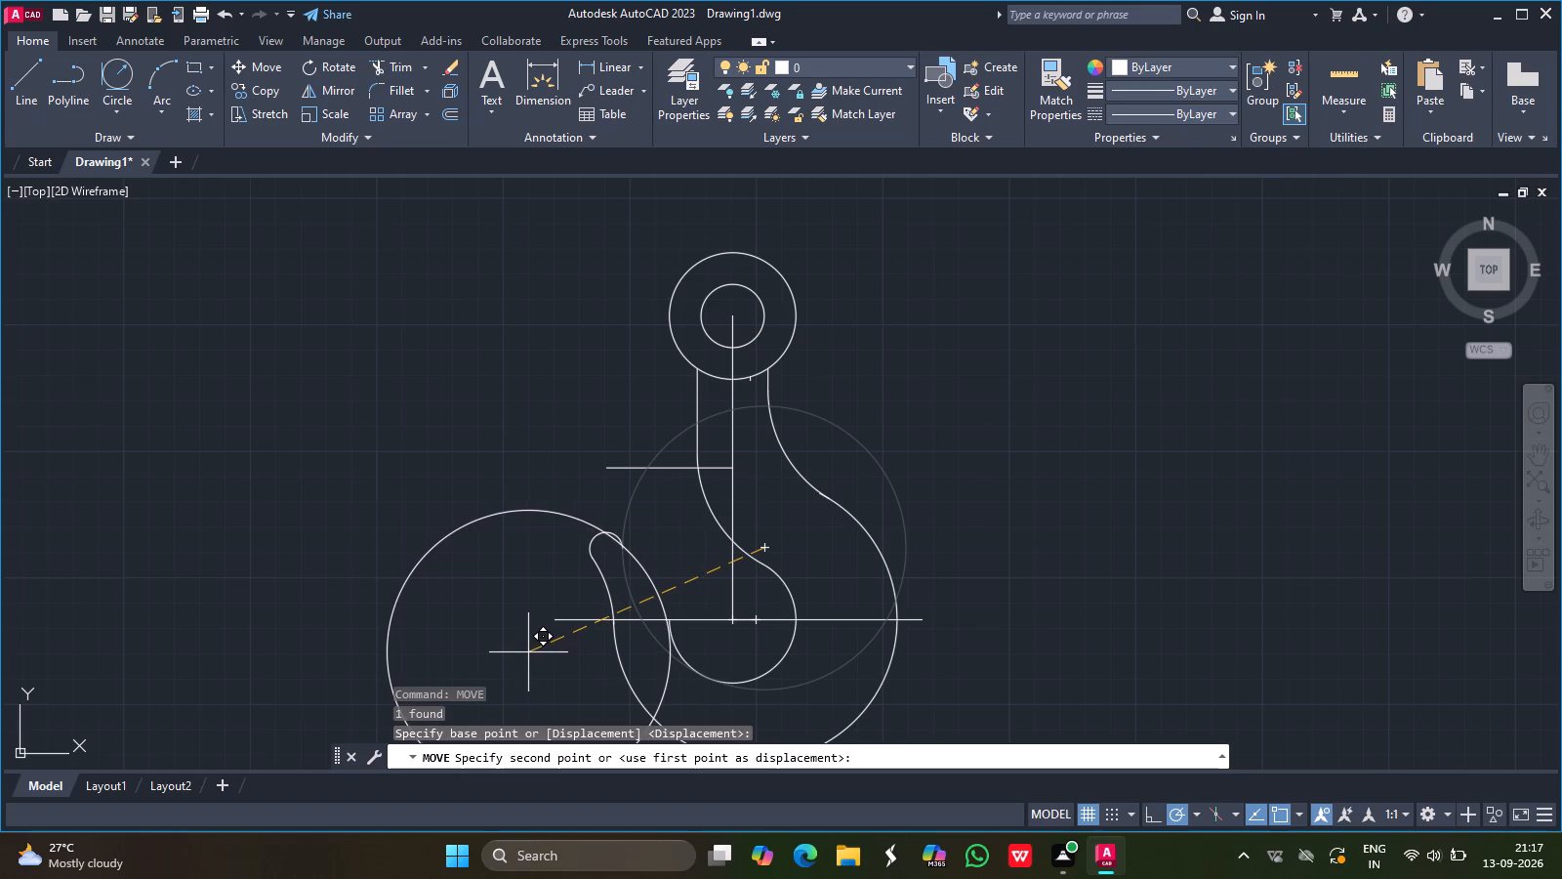
drag(528, 652, 531, 652)
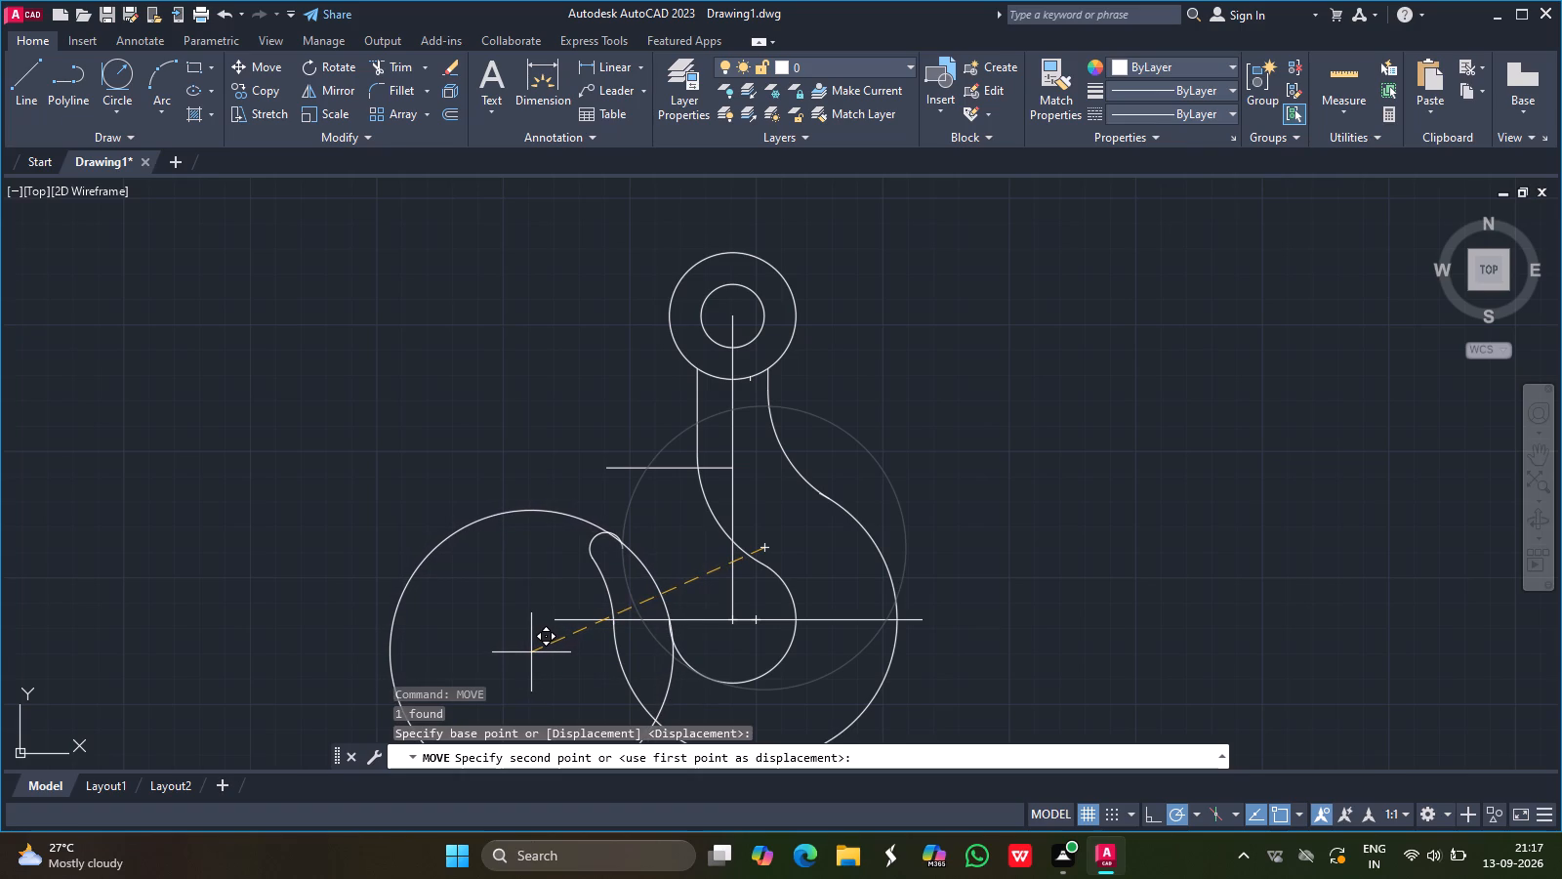
drag(531, 652, 530, 649)
click(530, 649)
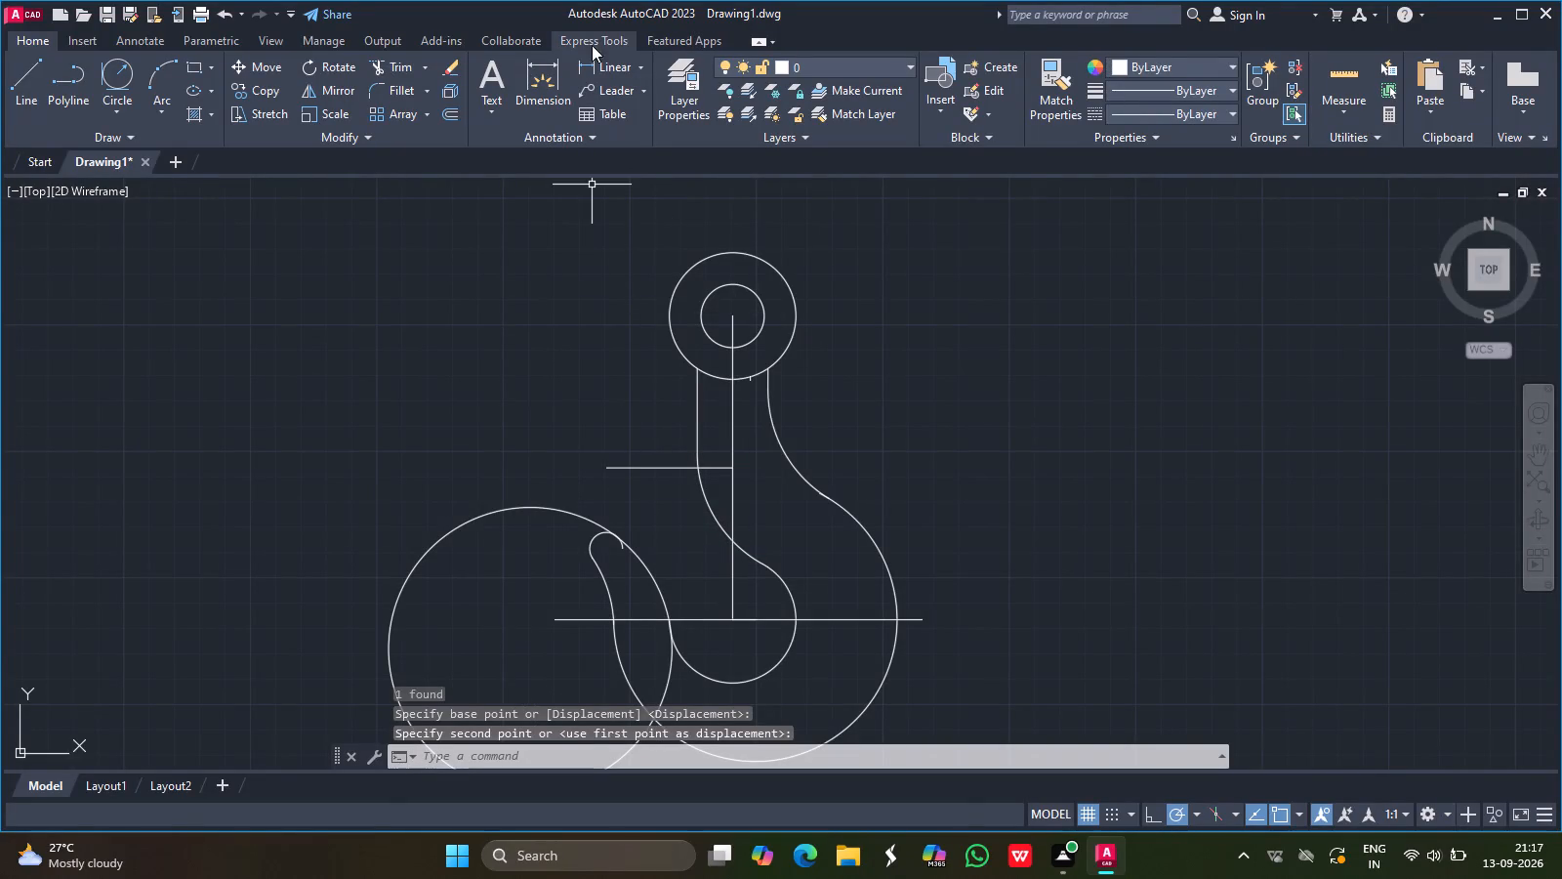
Trim the moved circle to the arc joining the tip to the inner hook arc, and trim the tip arc's overhanging end.
click(387, 68)
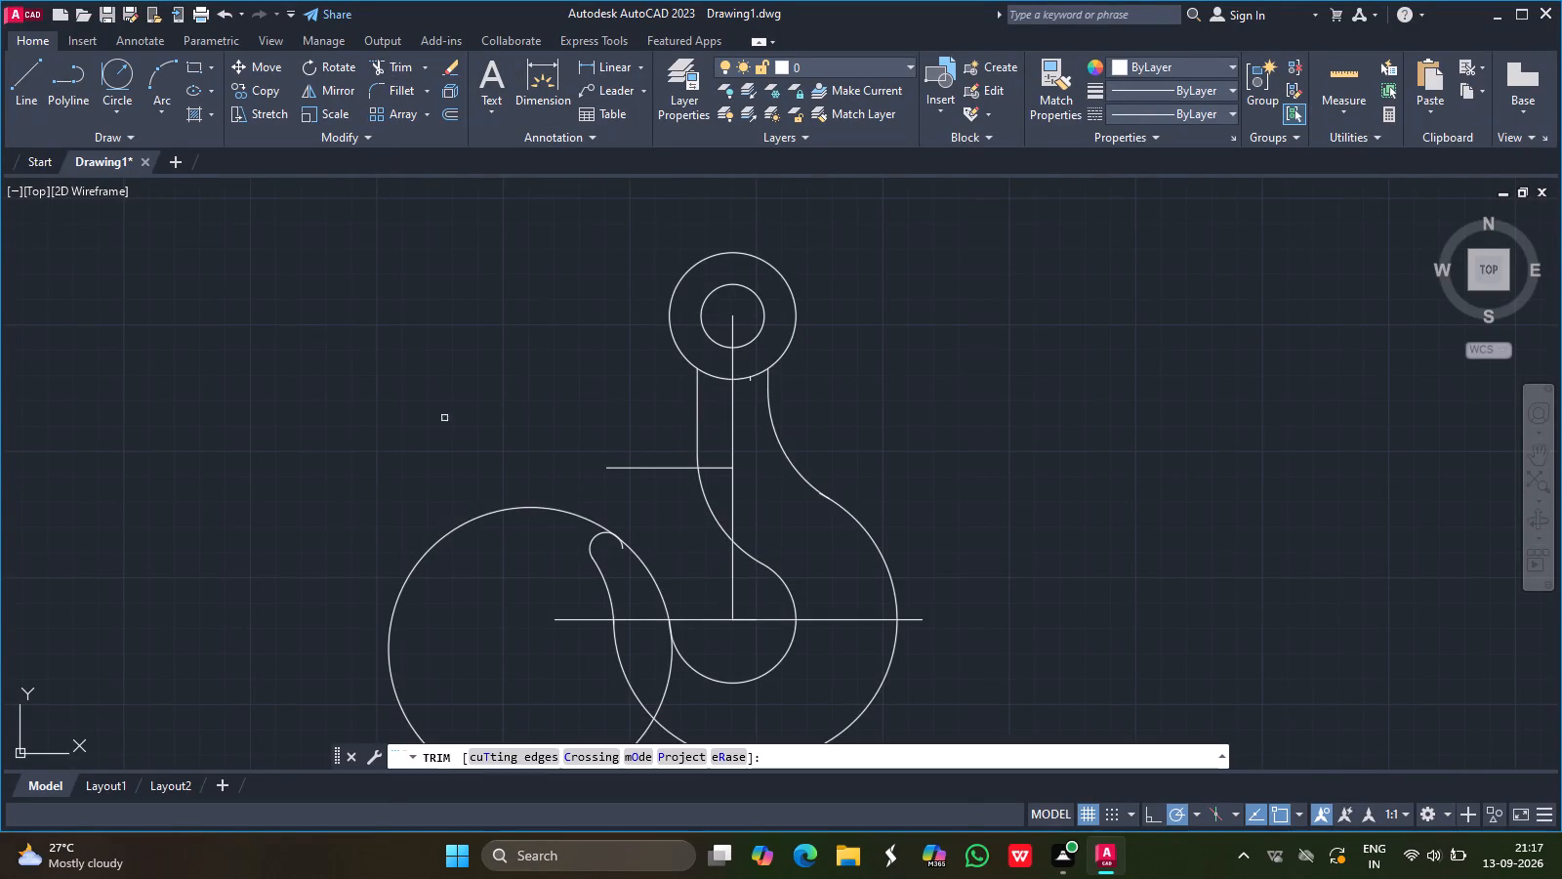
click(522, 507)
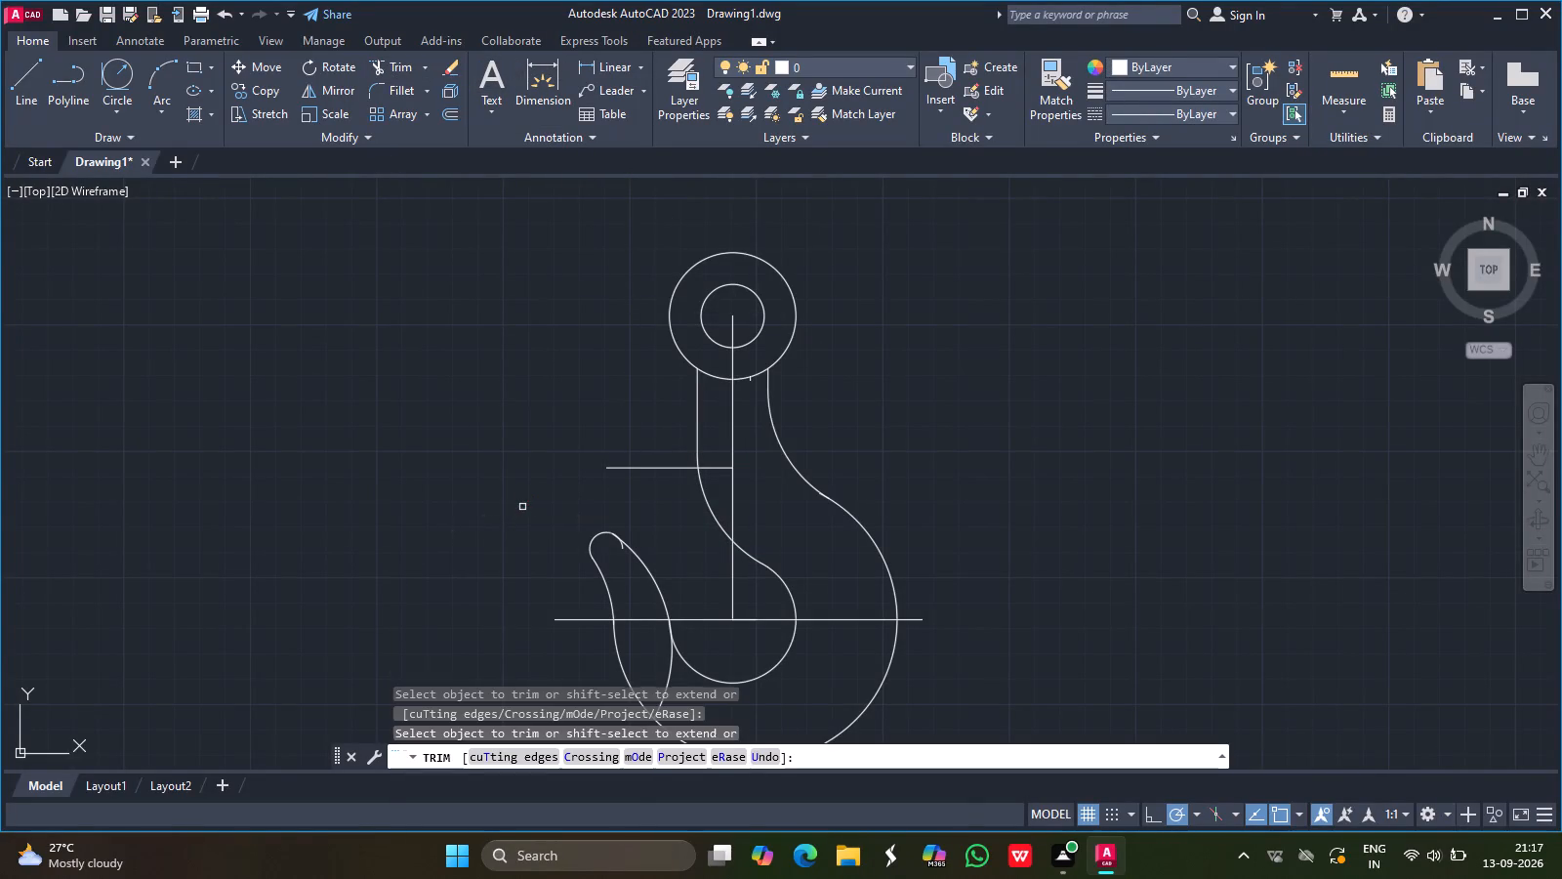
click(620, 551)
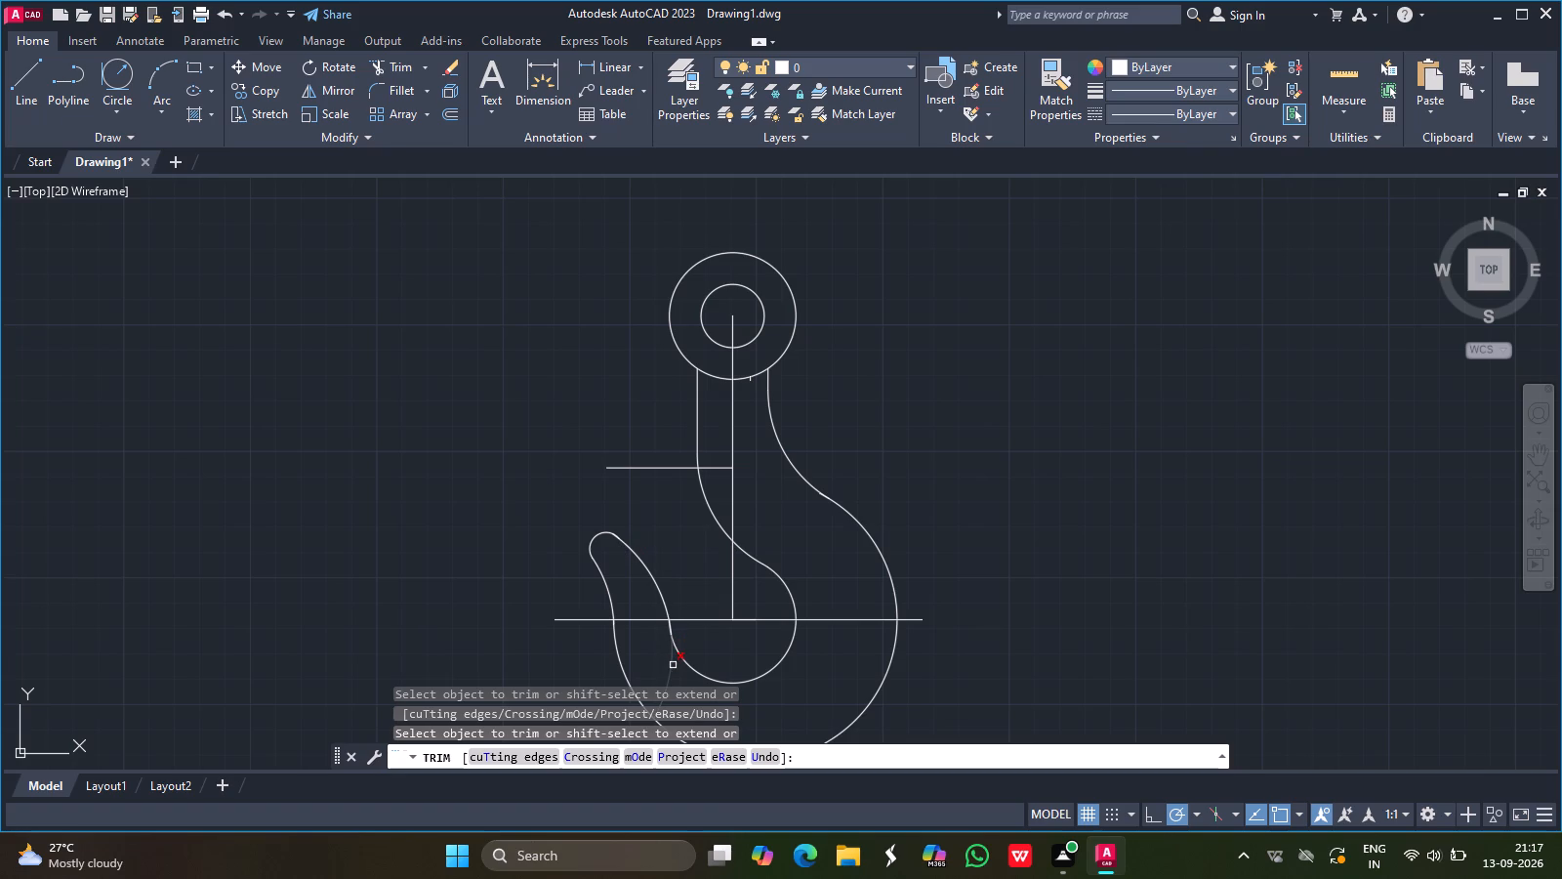
click(673, 665)
Trim away the short horizontal construction line crossing the left side of the shank.
drag(644, 467, 716, 466)
click(716, 466)
key(Escape)
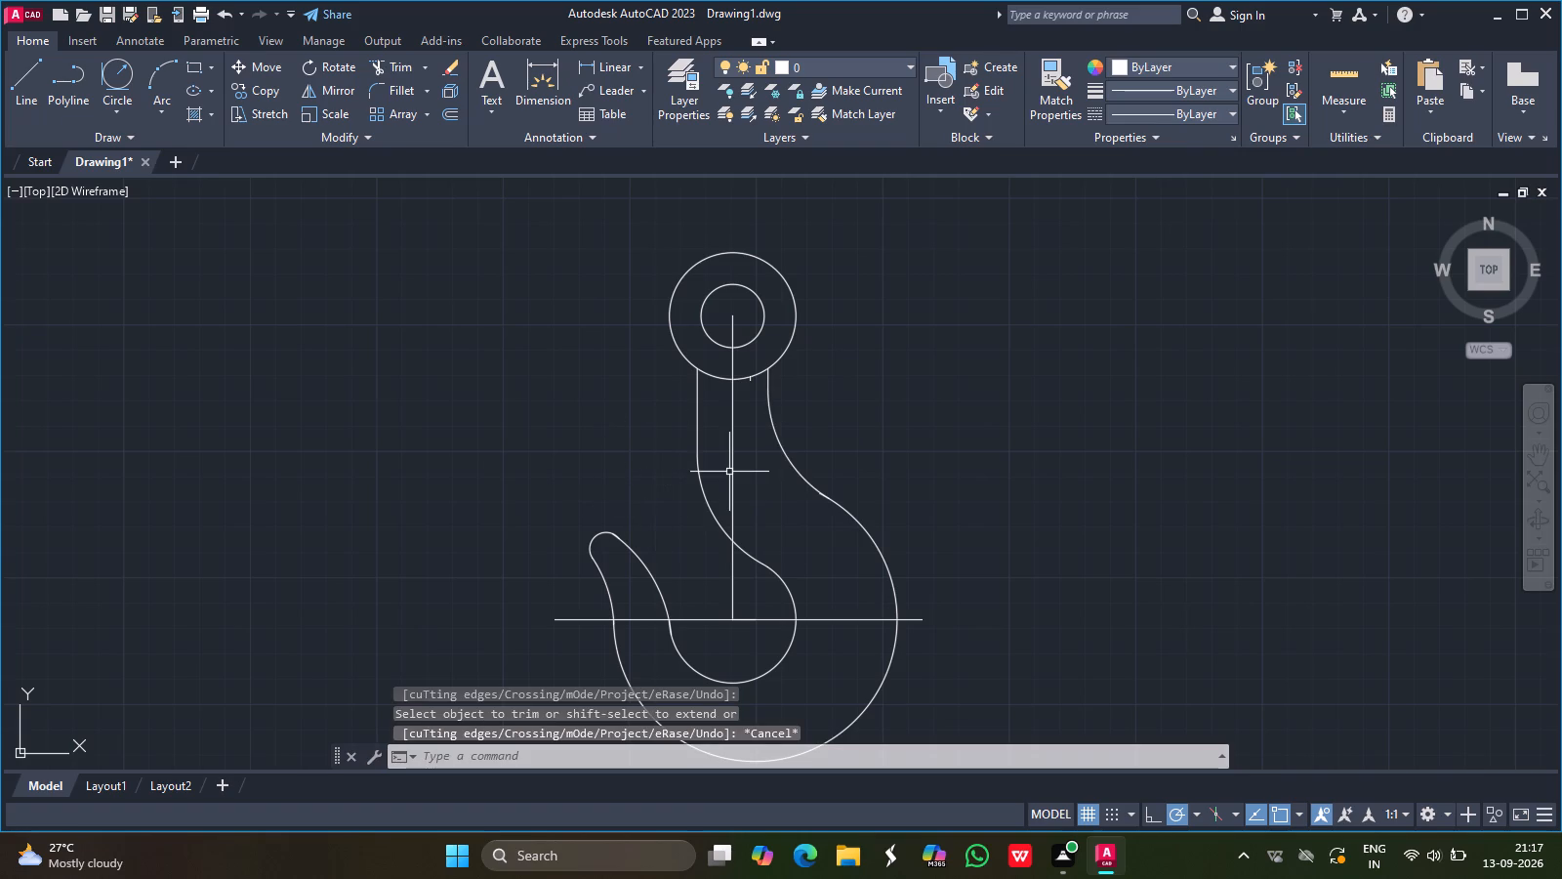
Add a vertical linear dimension from the eye's centre to the lower end of the vertical centreline, placed outside the hook's back.
scroll(737, 484, down, 1)
scroll(737, 484, up, 1)
scroll(737, 484, down, 1)
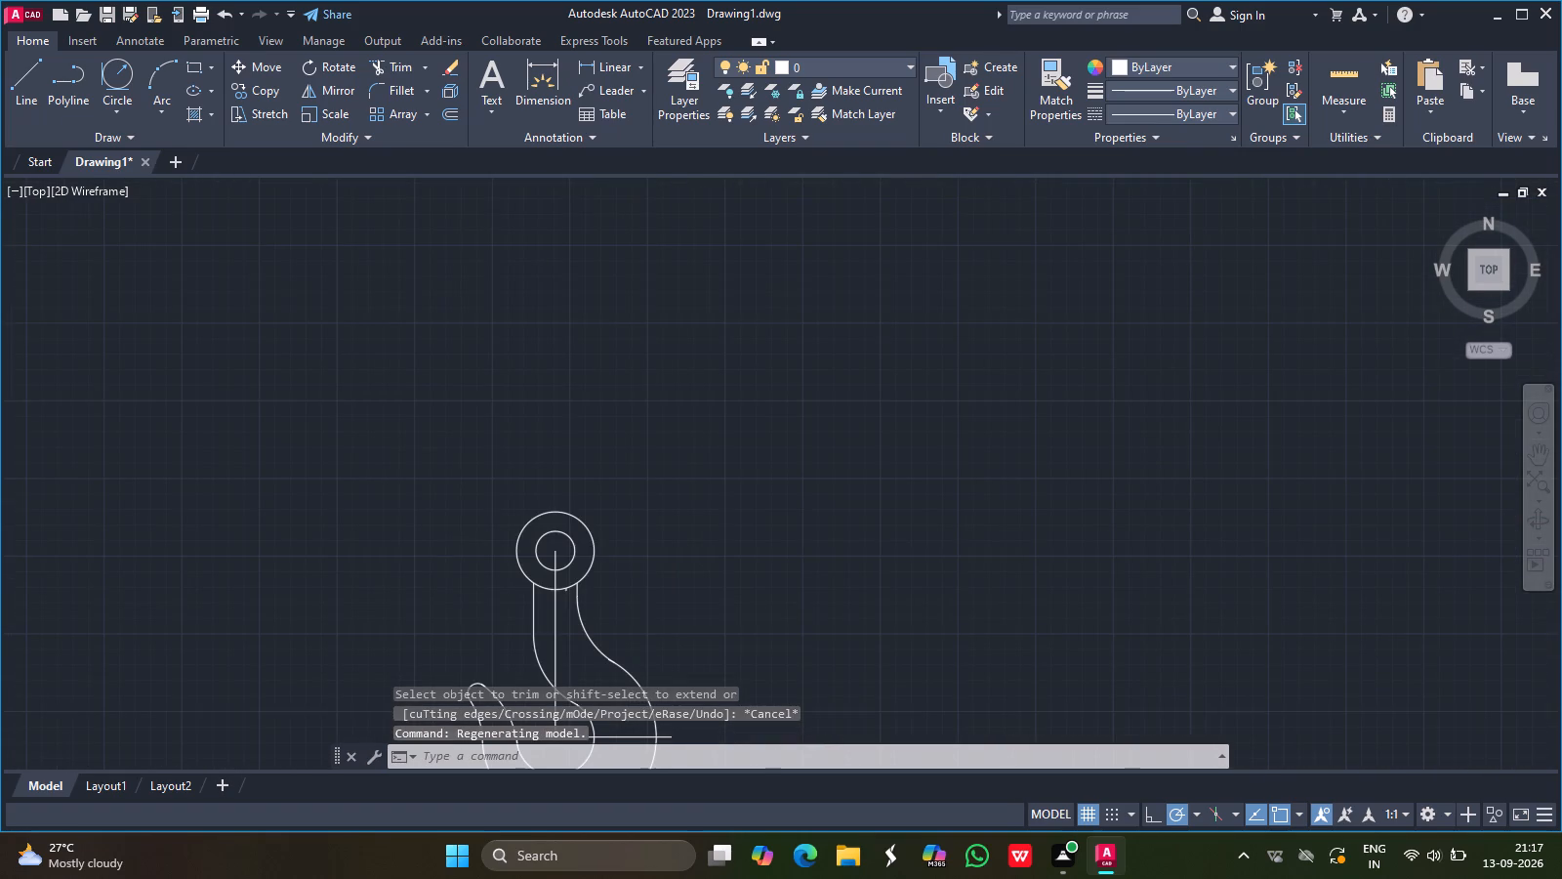
click(1538, 456)
drag(584, 600, 719, 478)
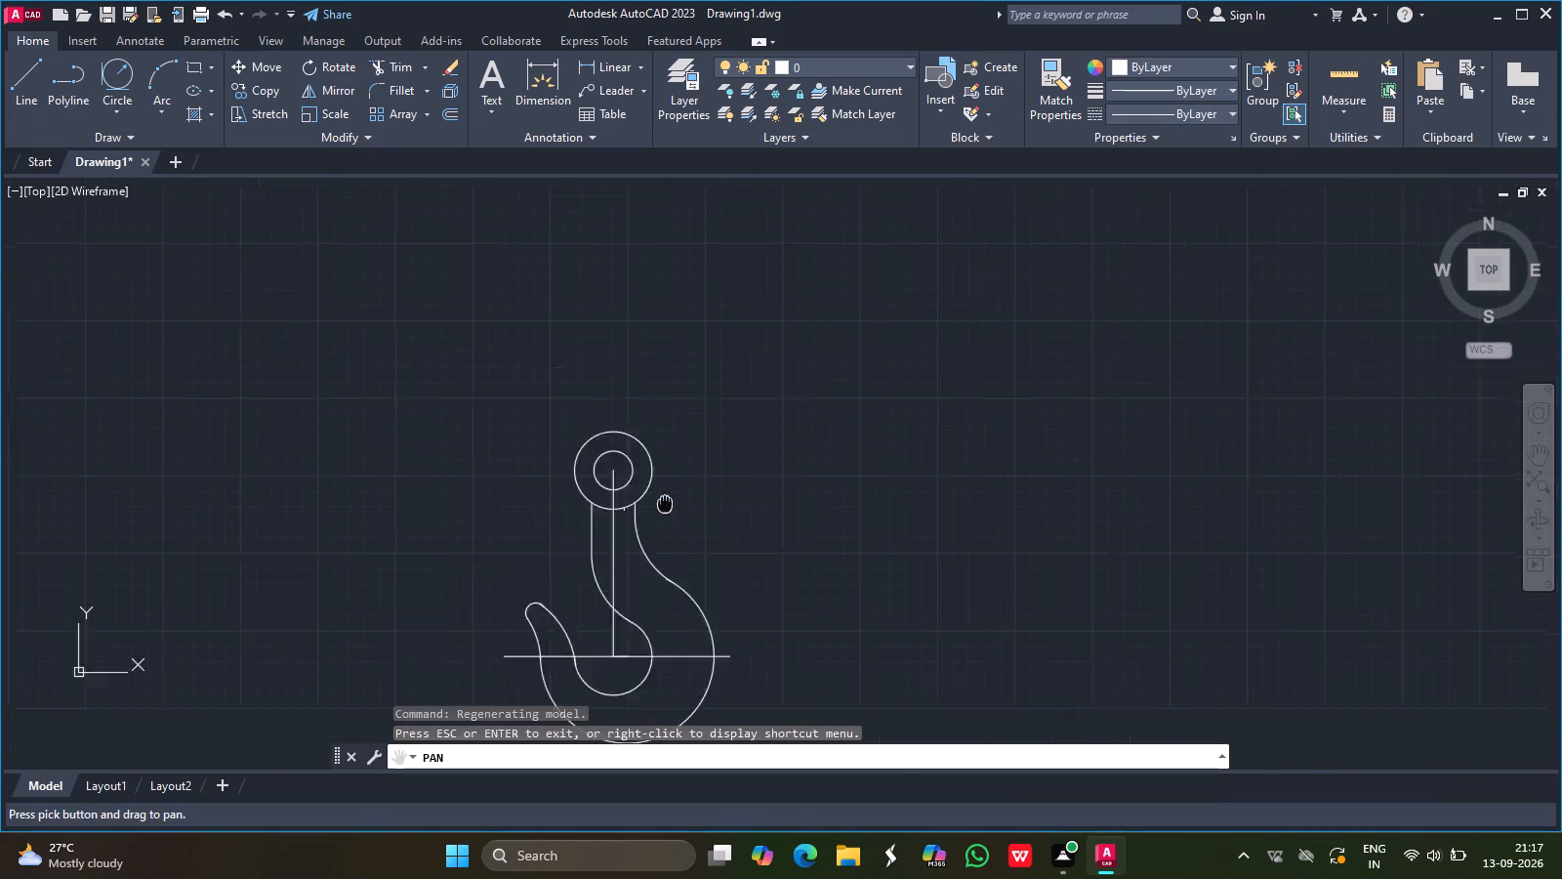
drag(719, 478, 813, 411)
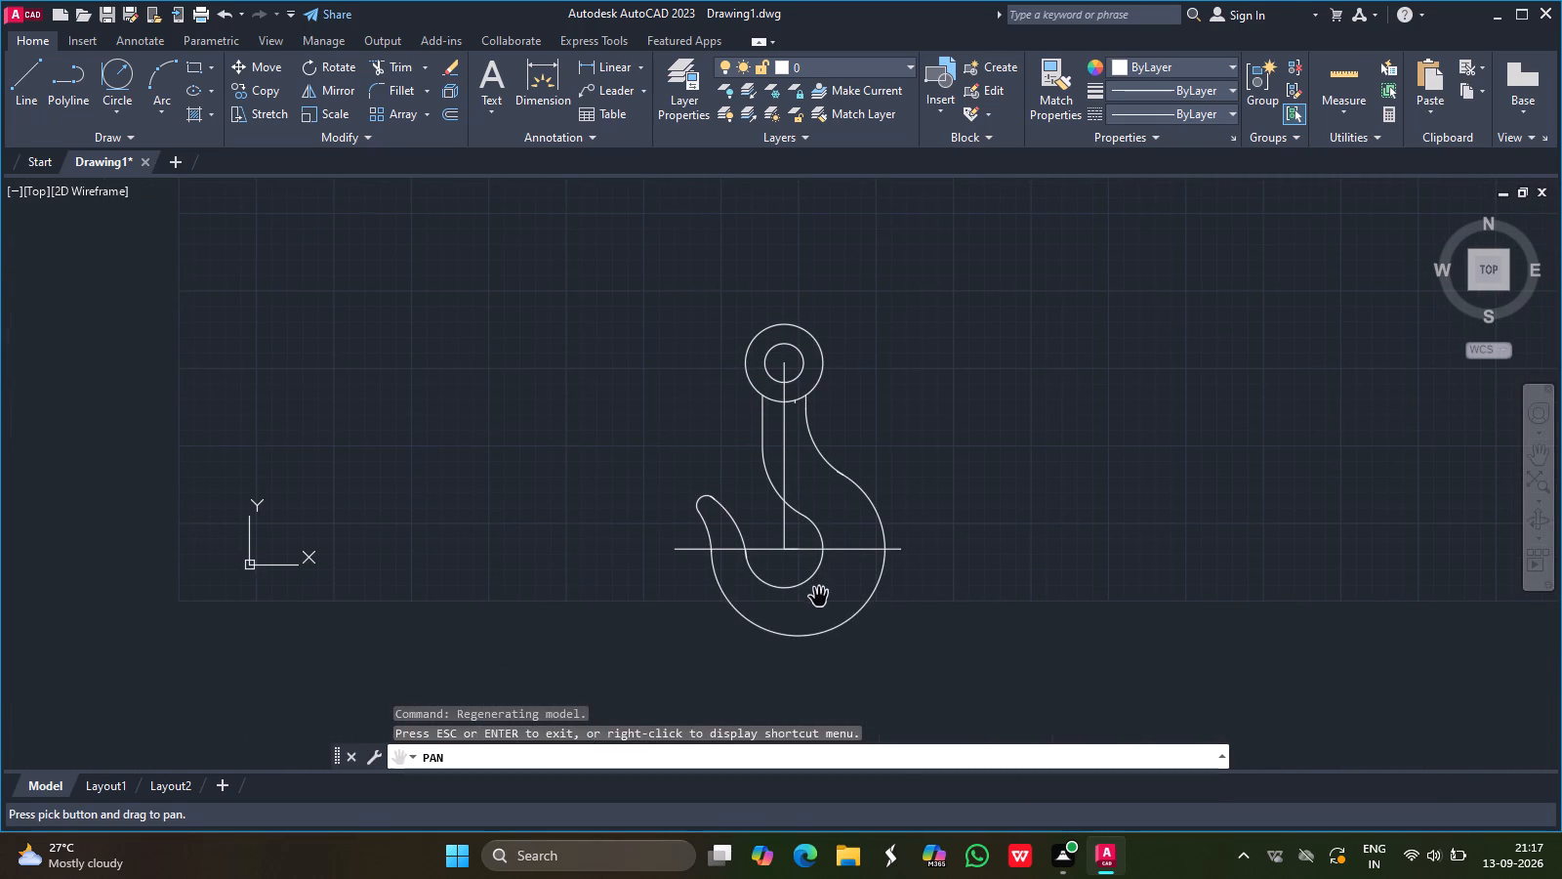
click(1530, 463)
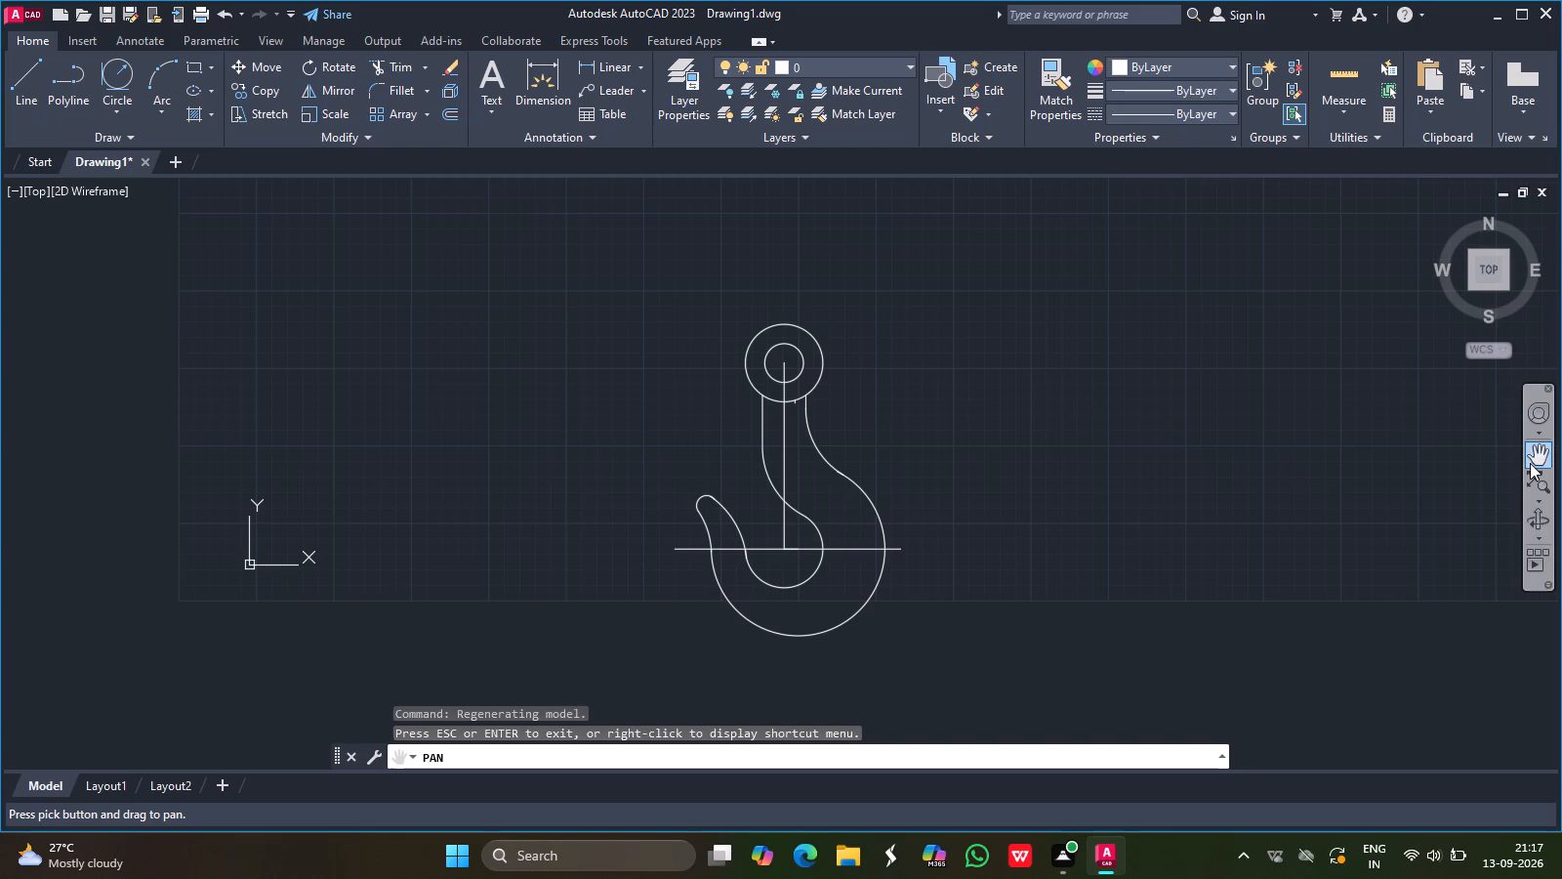
ctrl+scroll(760, 479, up, 2)
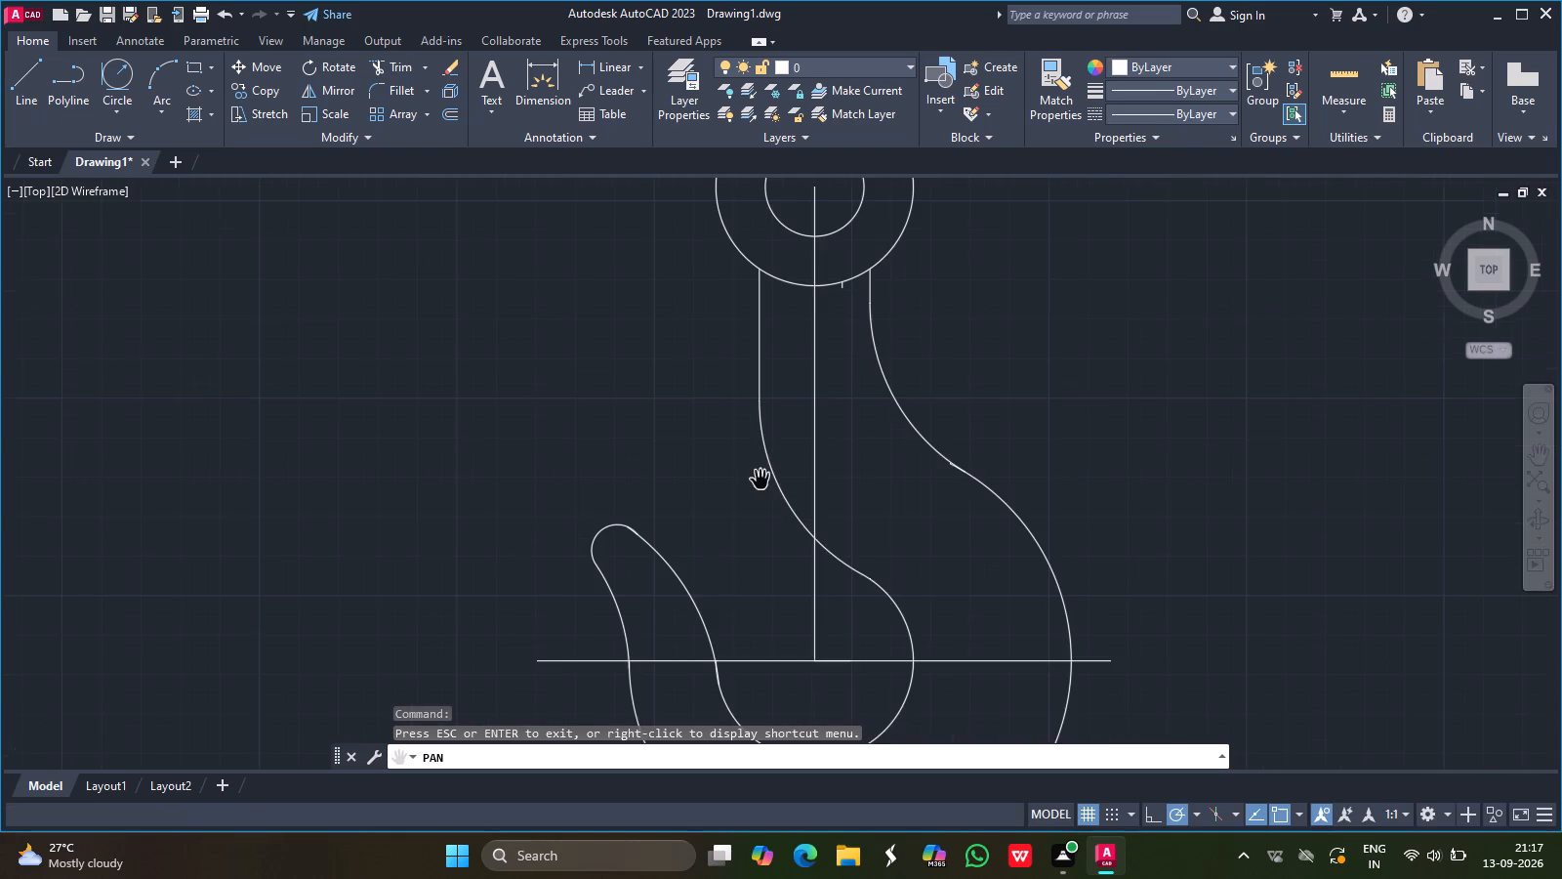
ctrl+scroll(760, 479, down, 1)
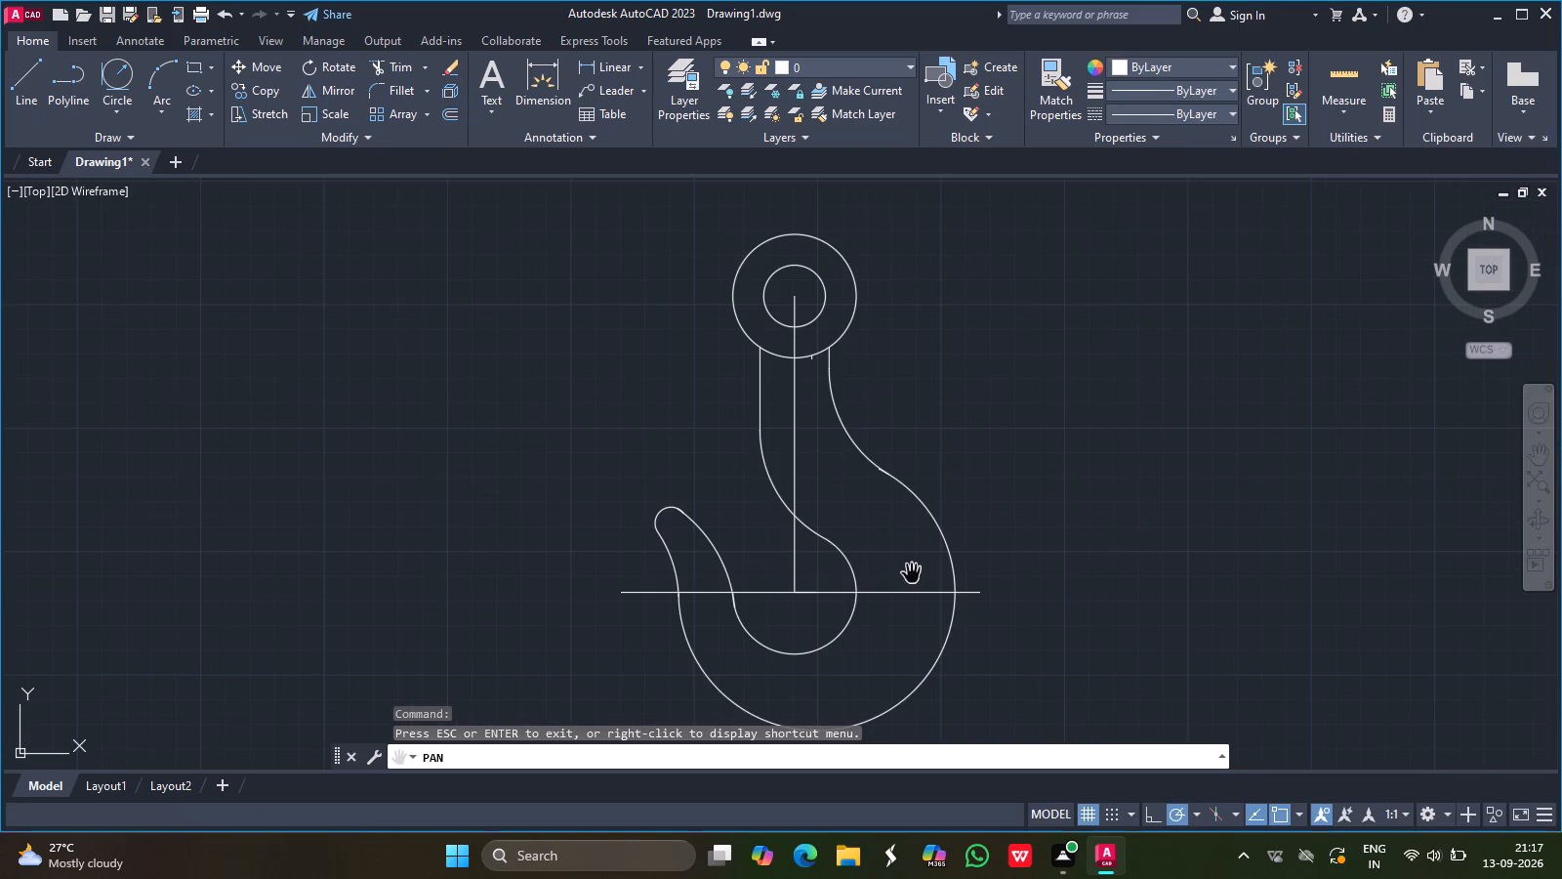
key(Escape)
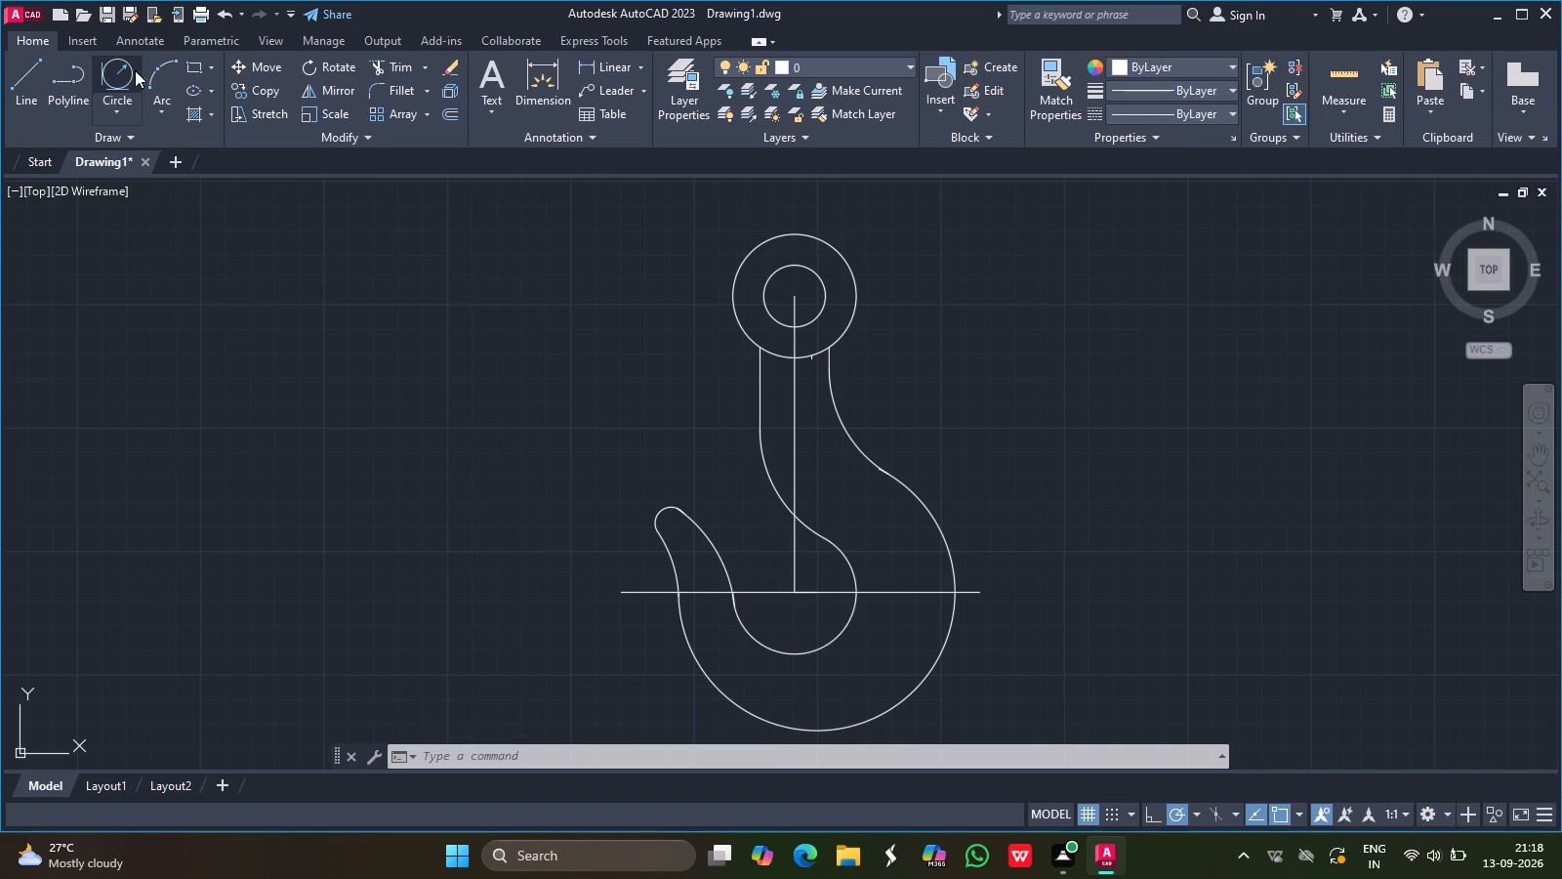
click(613, 65)
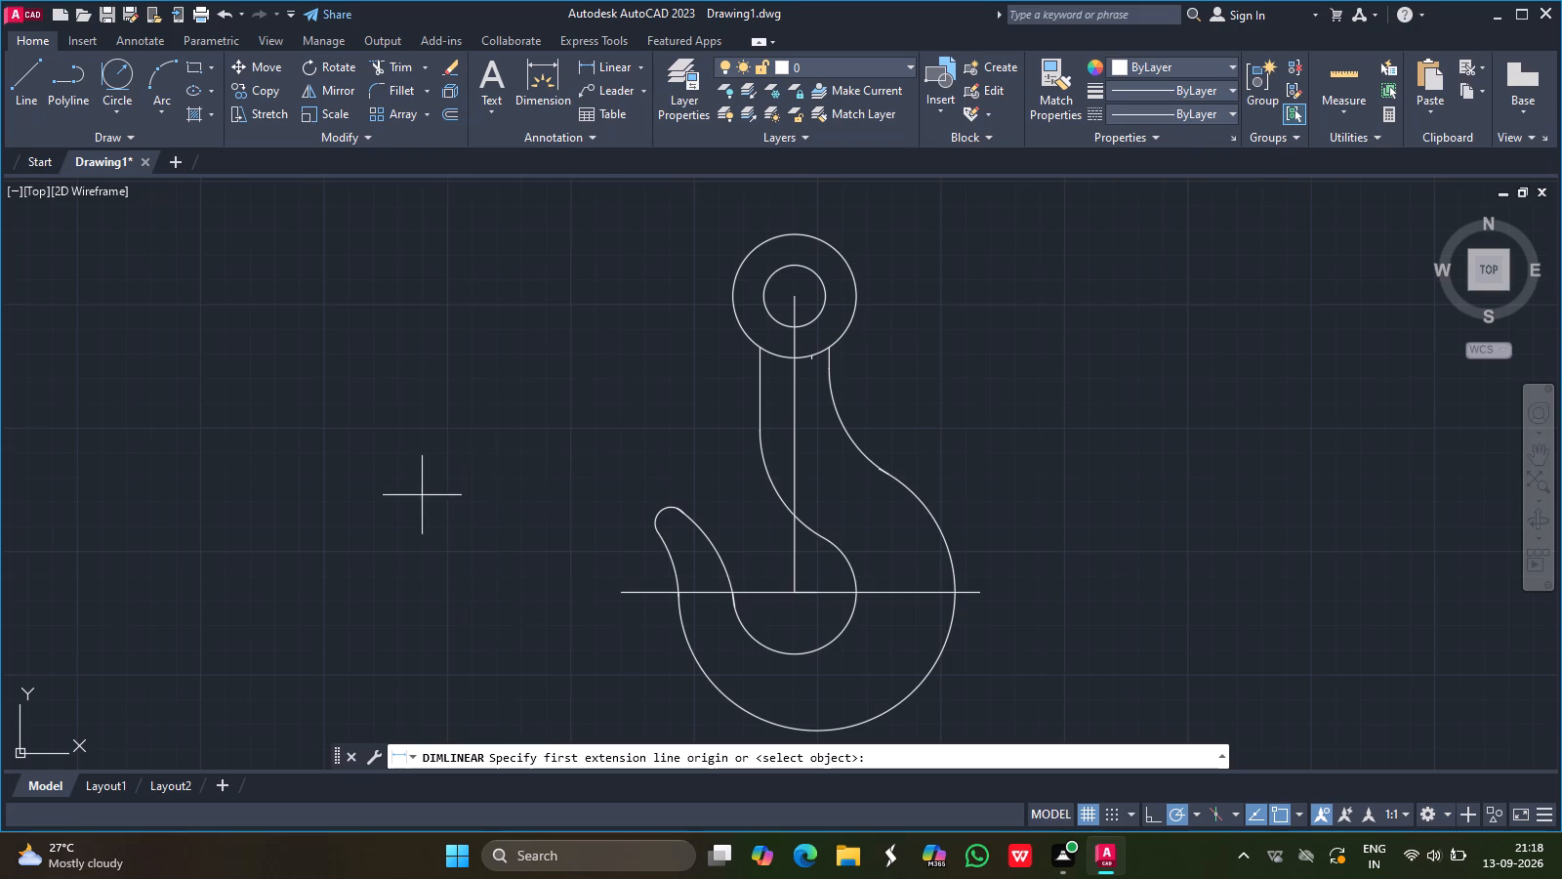
click(794, 297)
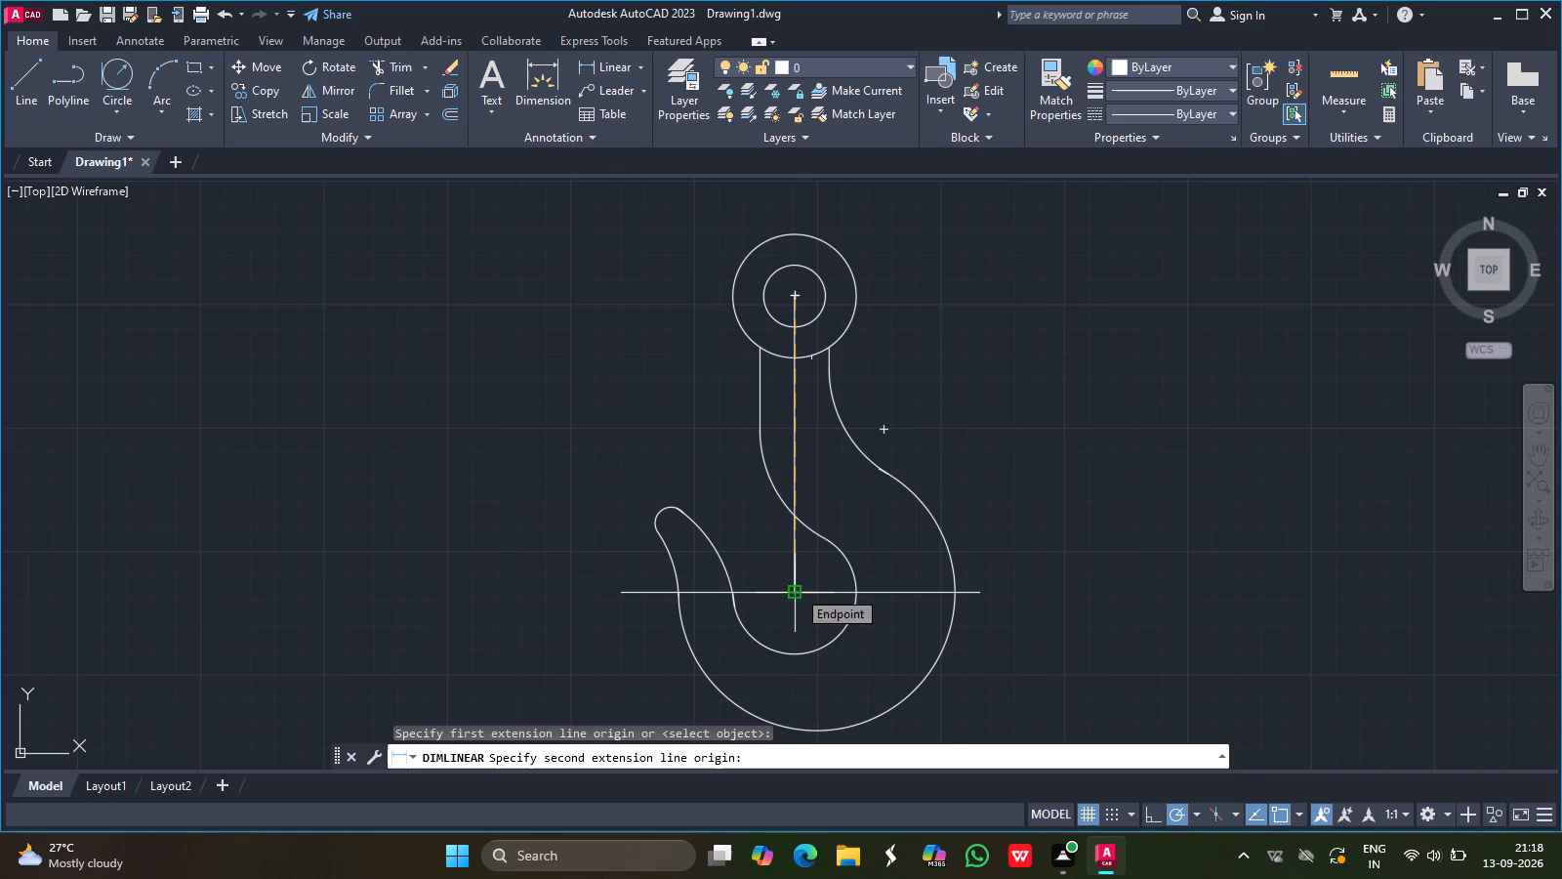
click(797, 589)
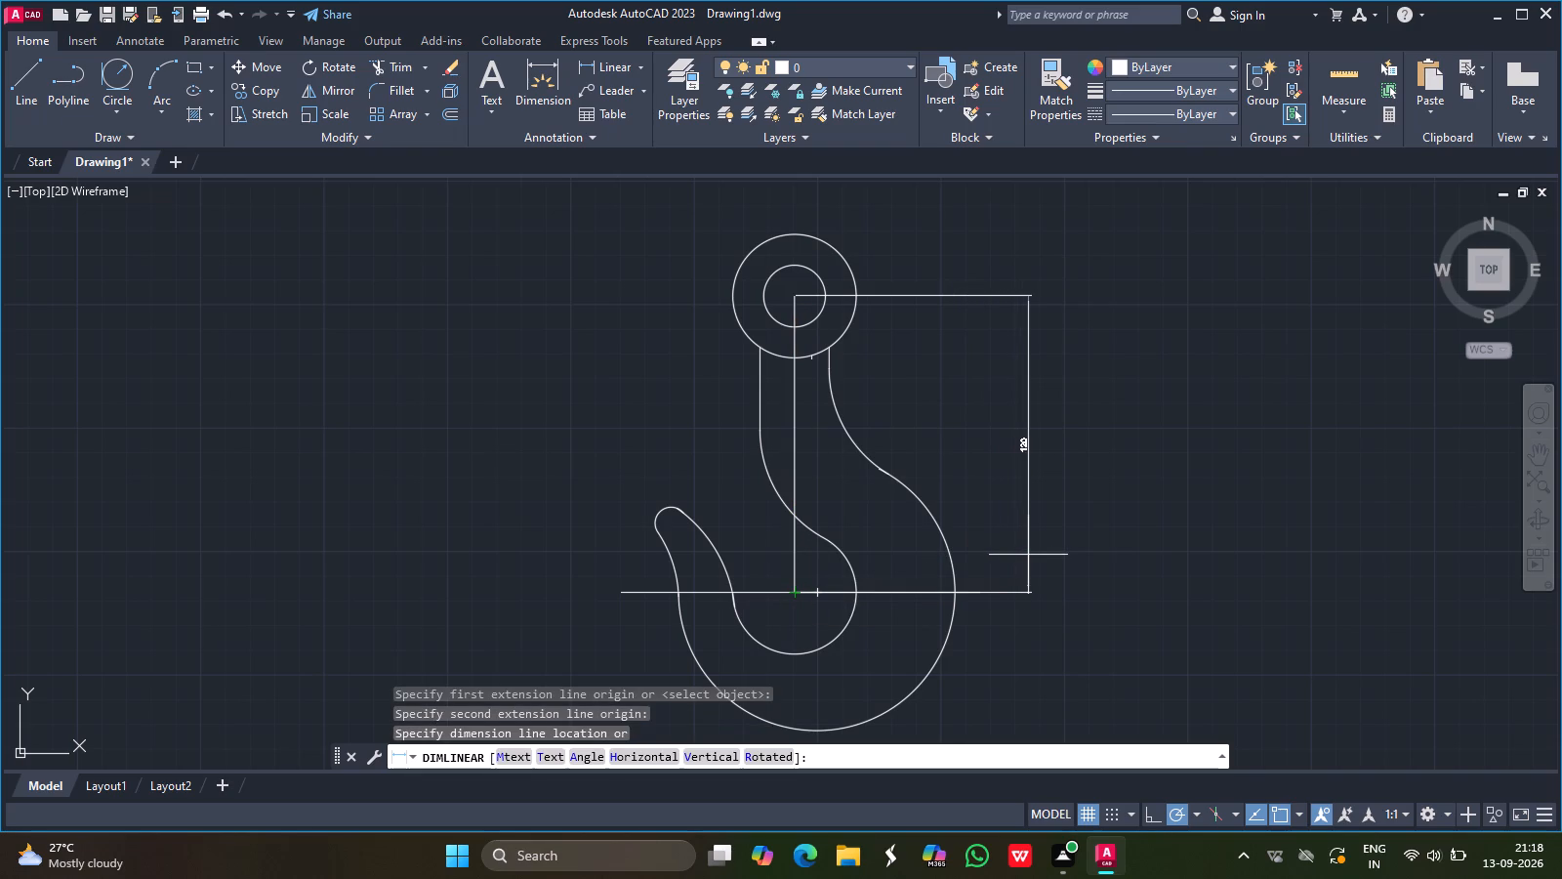
click(1029, 555)
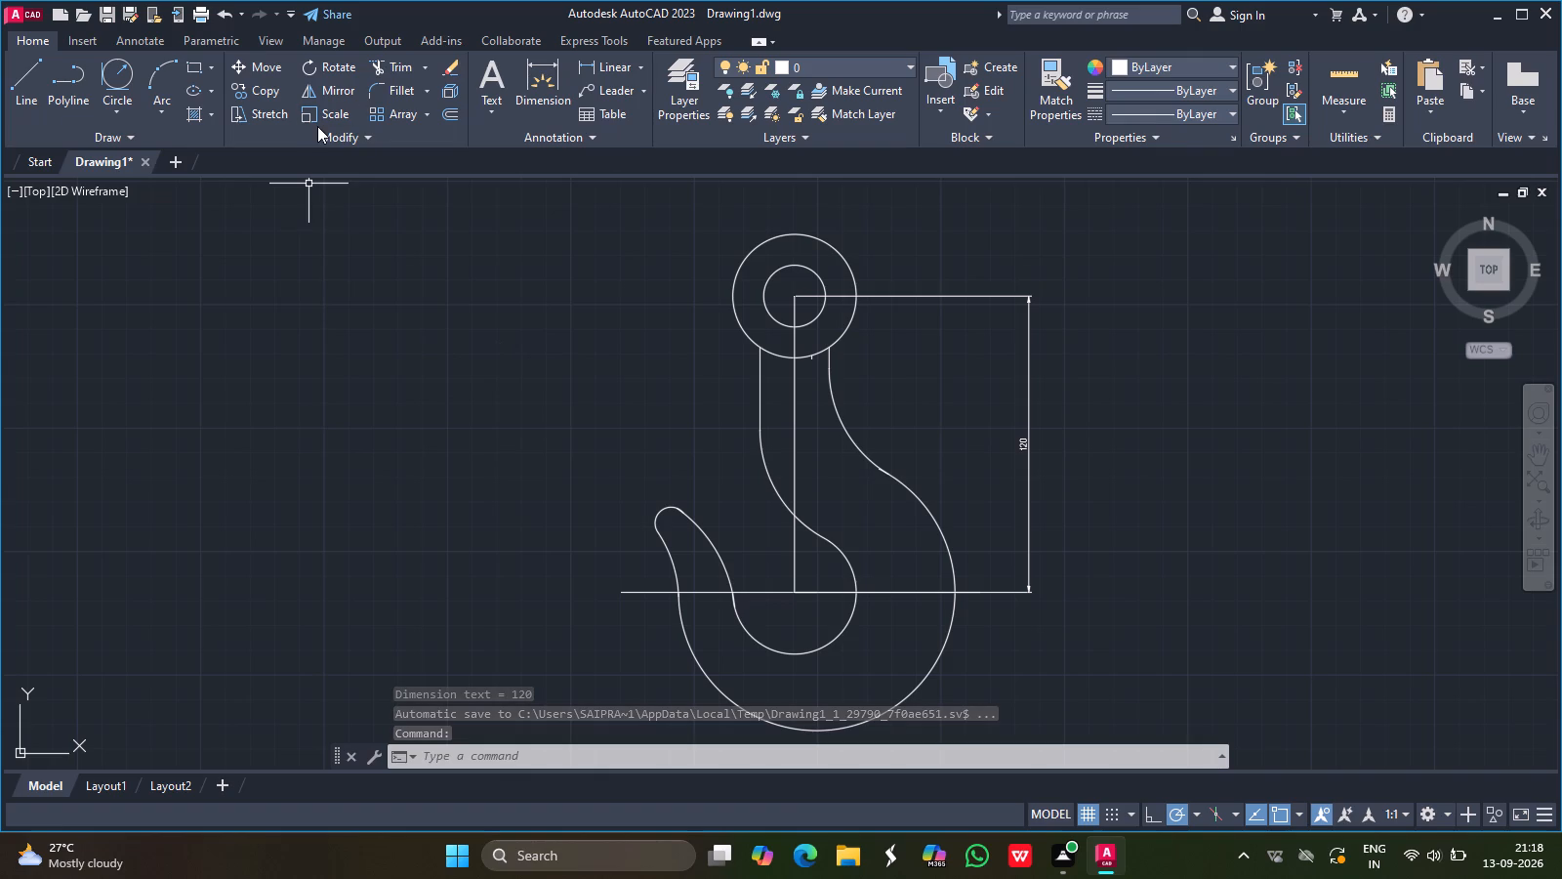
Add a horizontal linear dimension between the centres of the inner and outer hook arcs, placed just below the horizontal centreline.
click(605, 68)
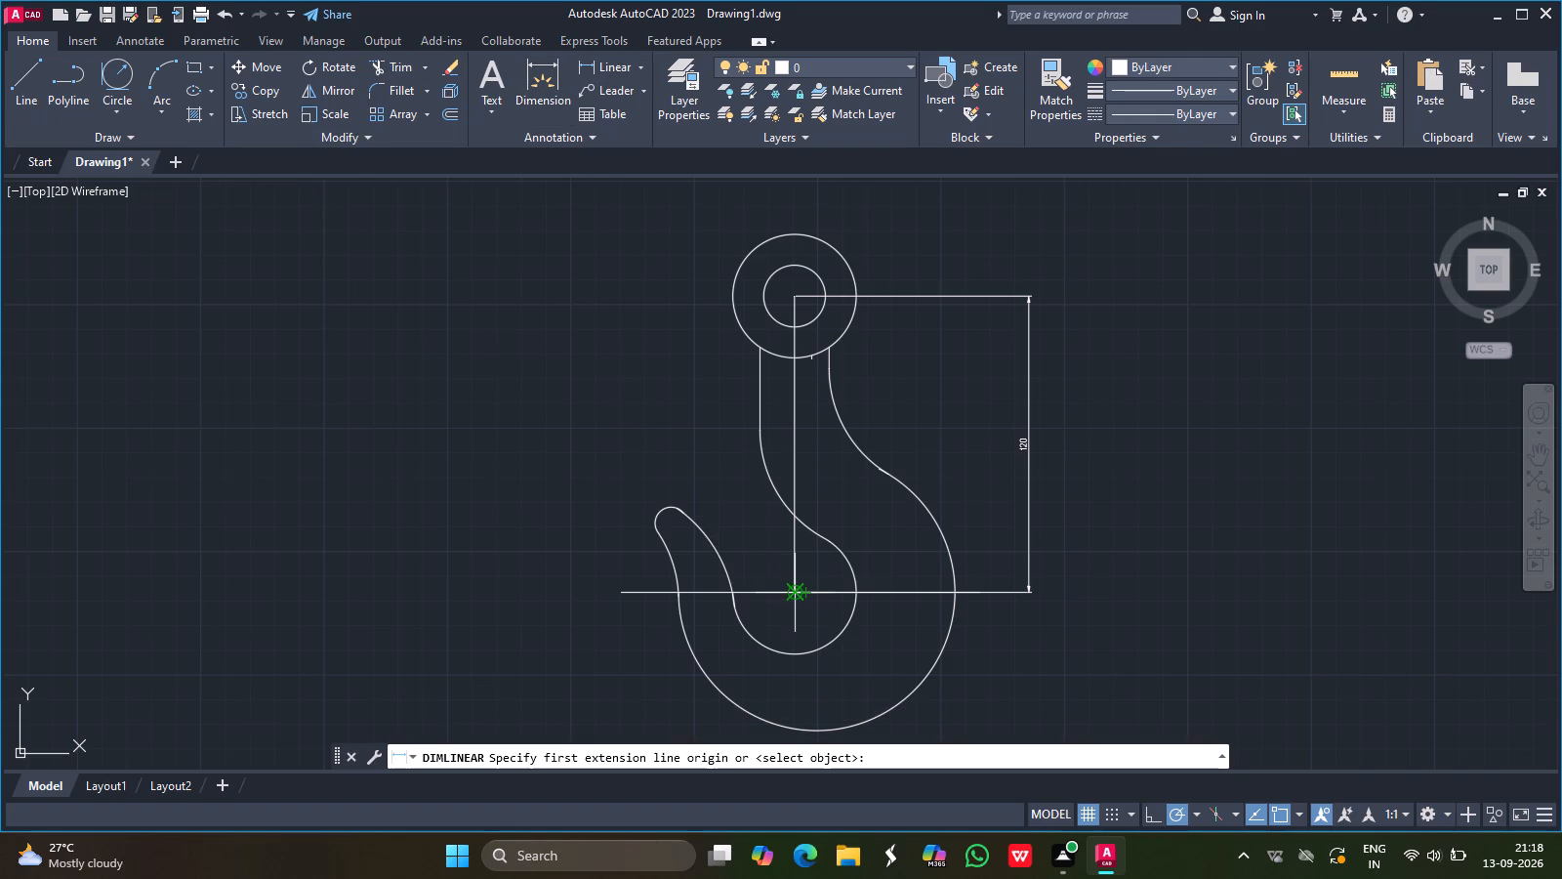
drag(794, 594, 821, 594)
drag(821, 594, 823, 614)
click(823, 614)
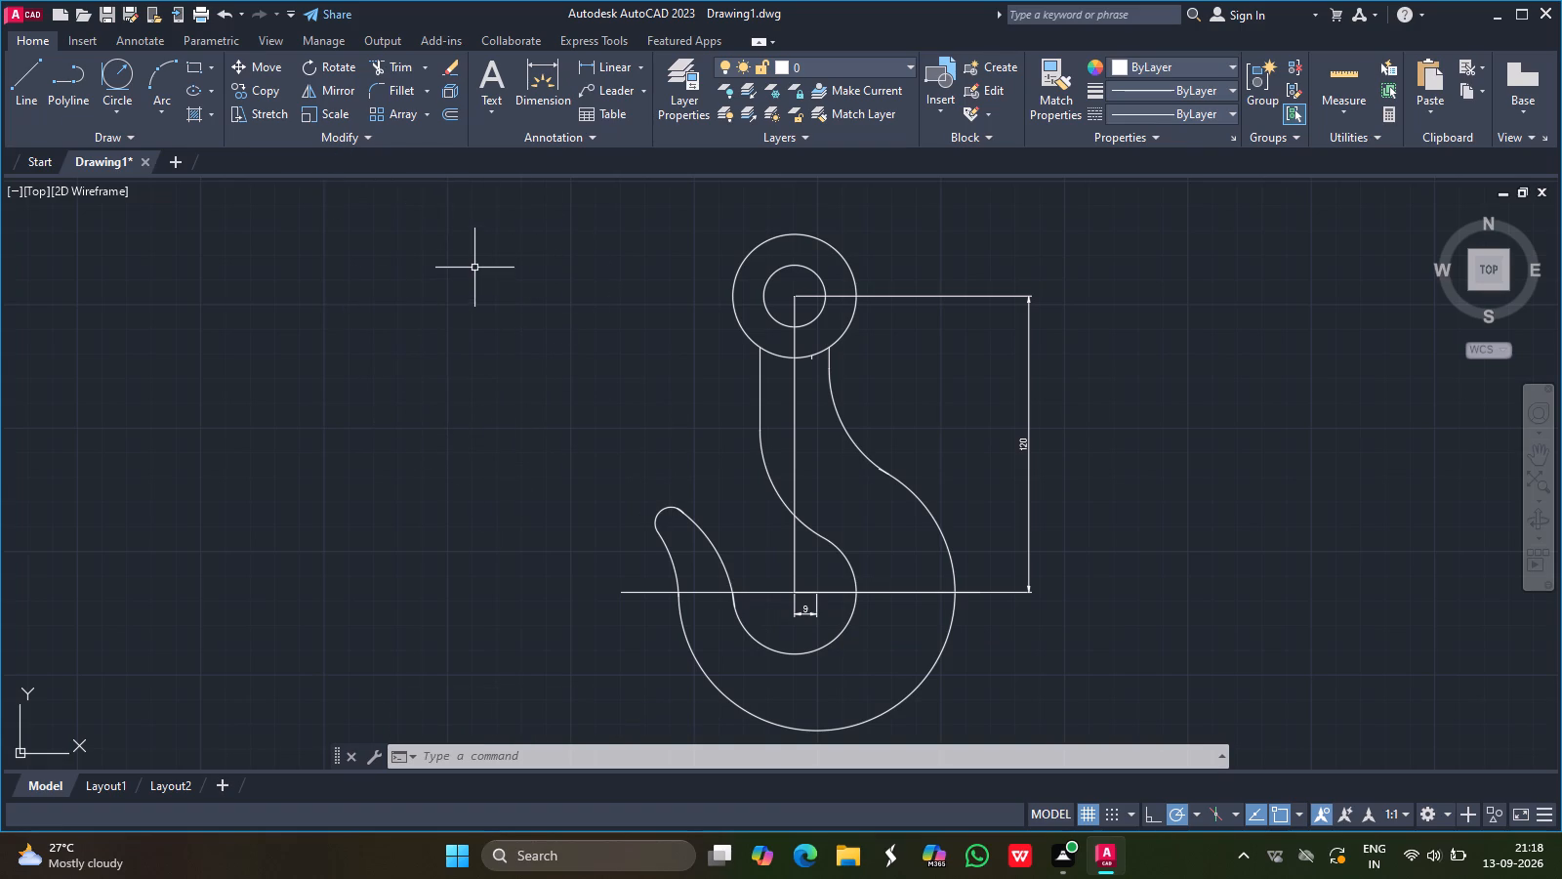
Add a vertical linear dimension from the tip arc's centre to the horizontal centreline, placed inside the hook opening.
click(587, 63)
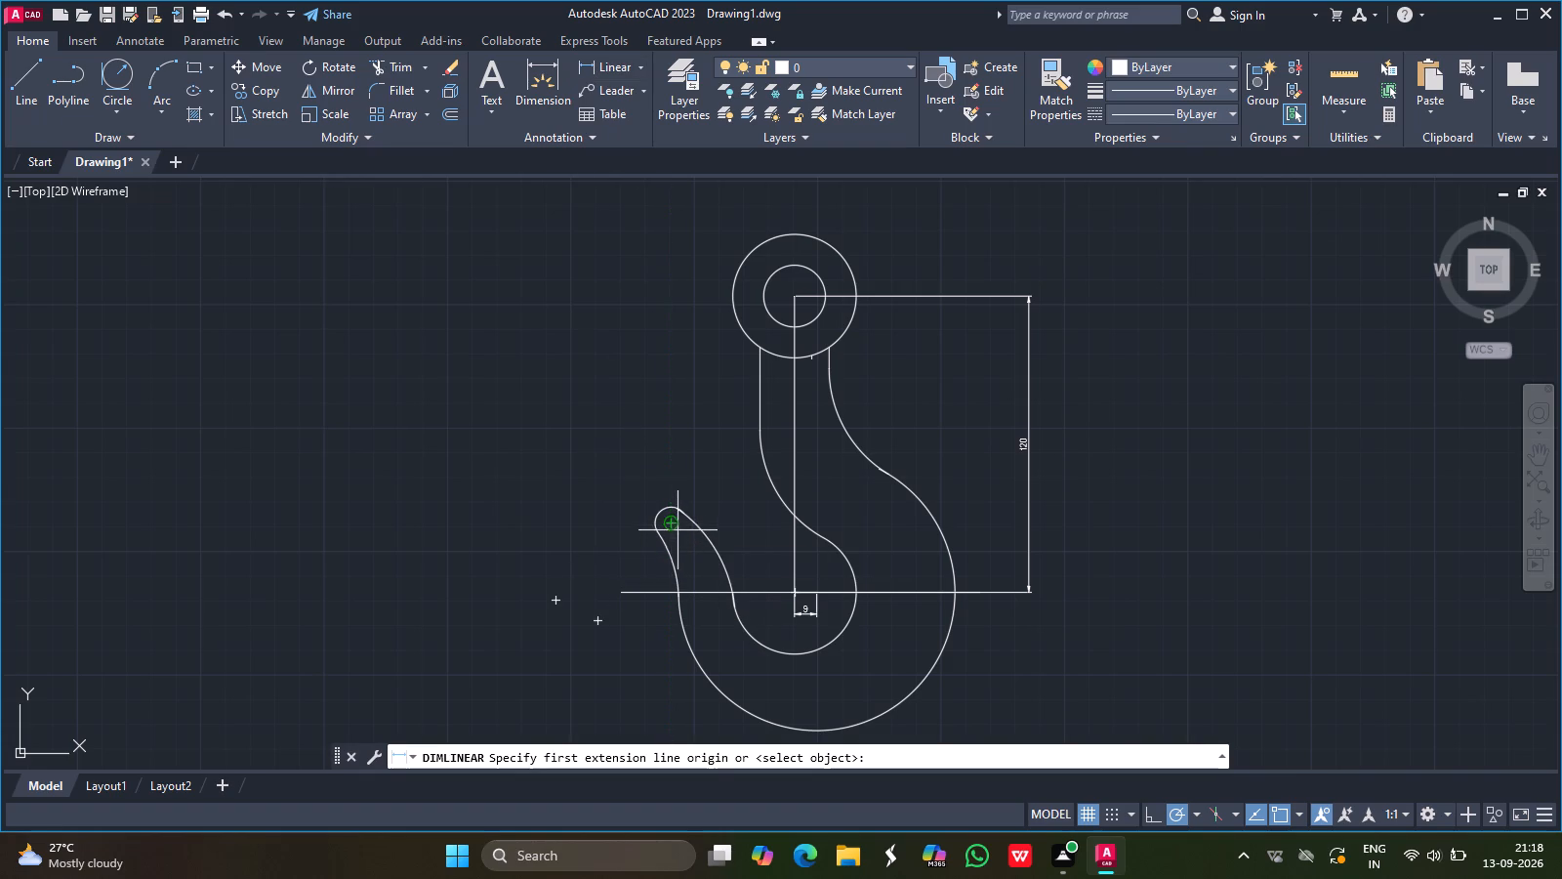
click(676, 525)
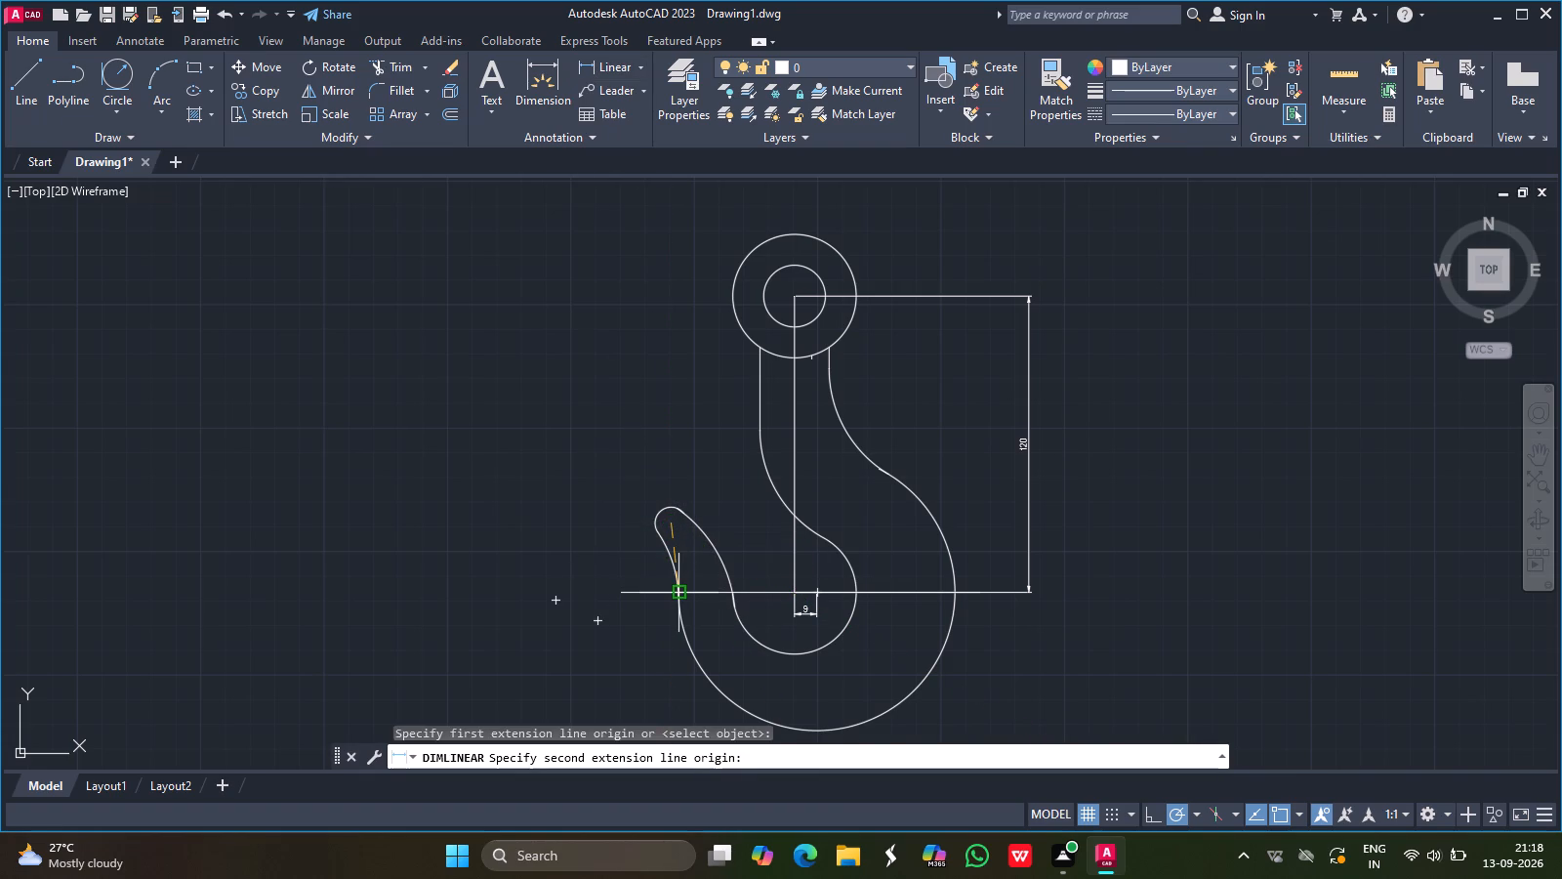
drag(678, 590, 747, 572)
click(747, 572)
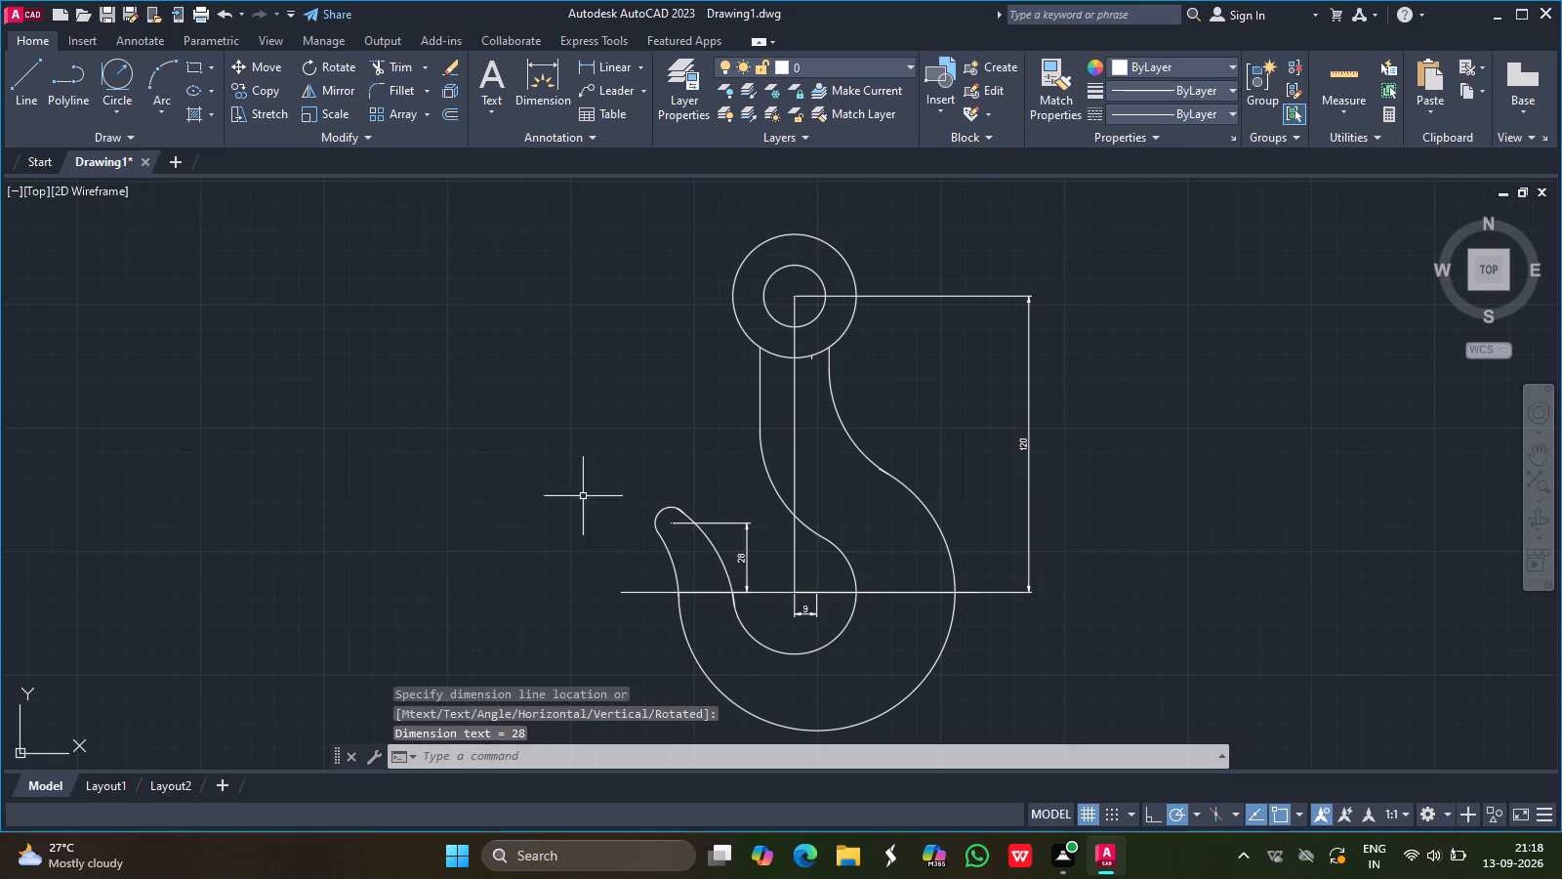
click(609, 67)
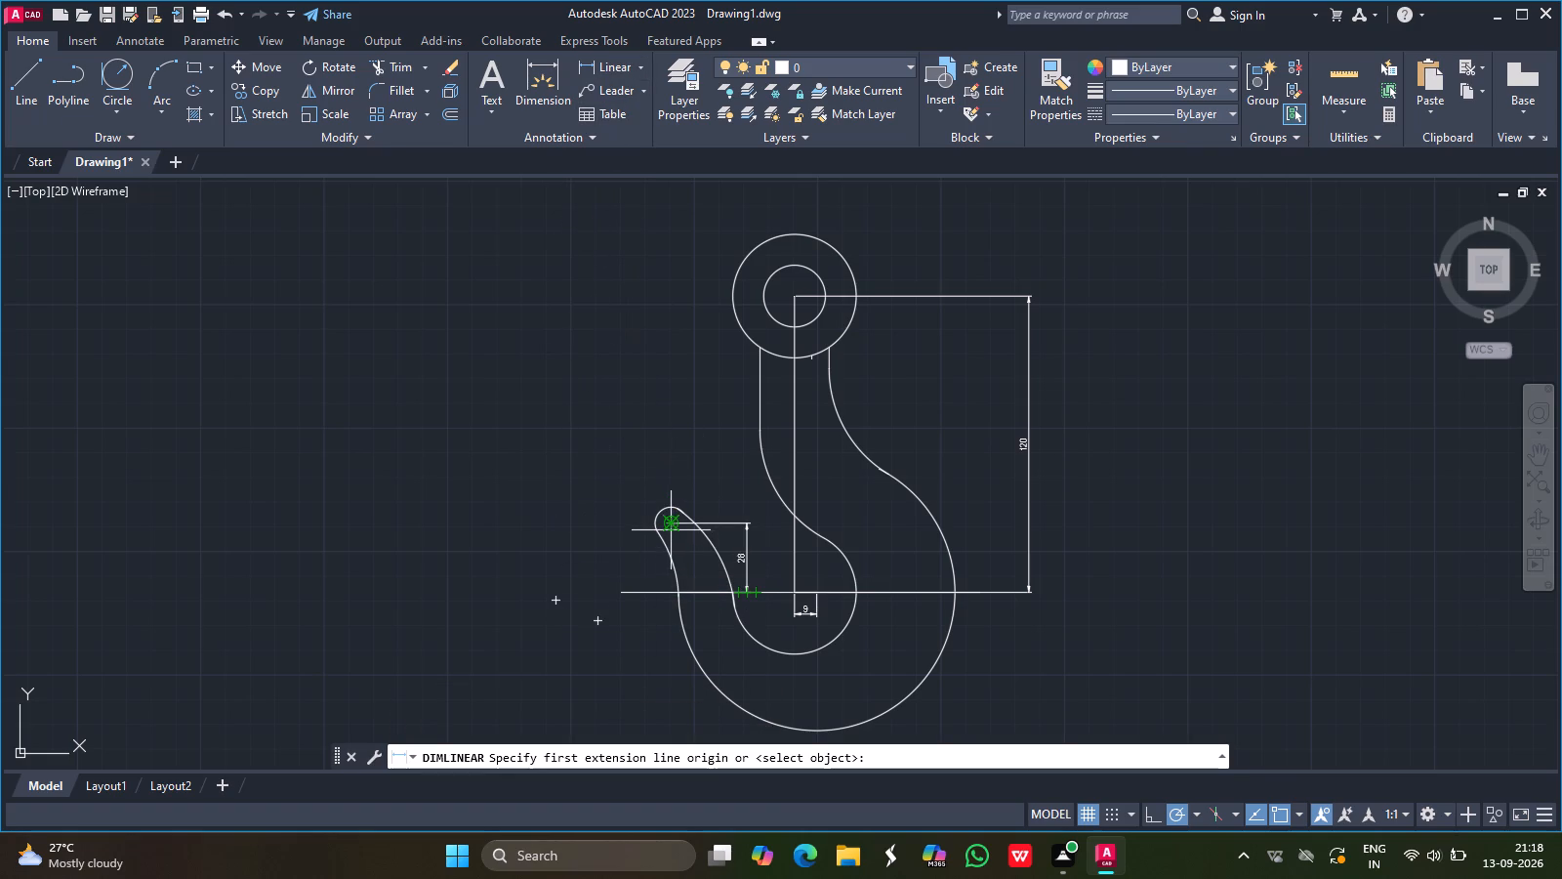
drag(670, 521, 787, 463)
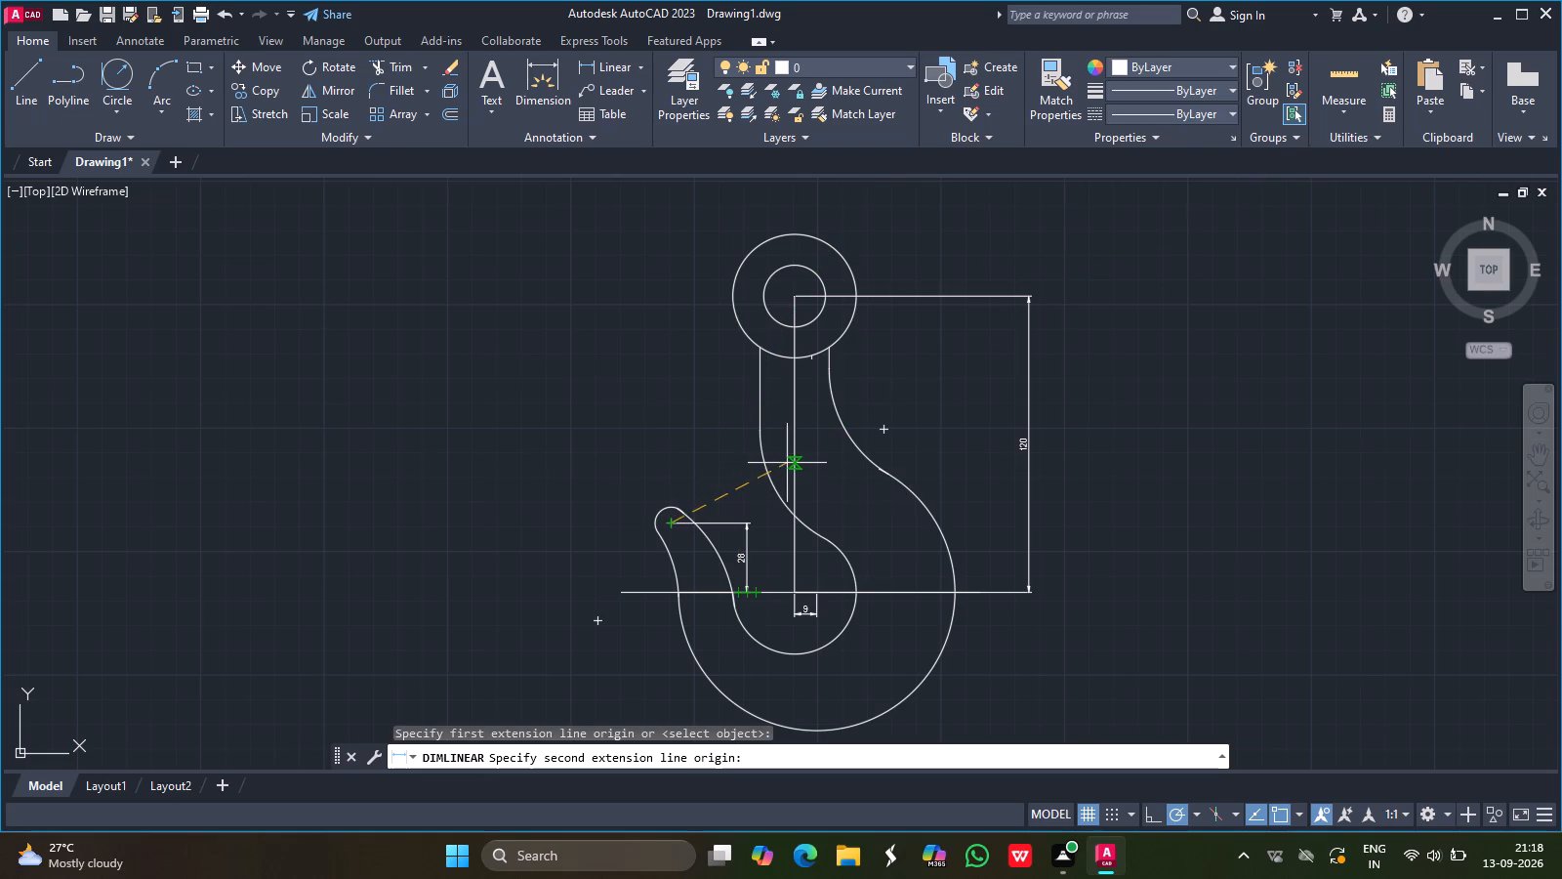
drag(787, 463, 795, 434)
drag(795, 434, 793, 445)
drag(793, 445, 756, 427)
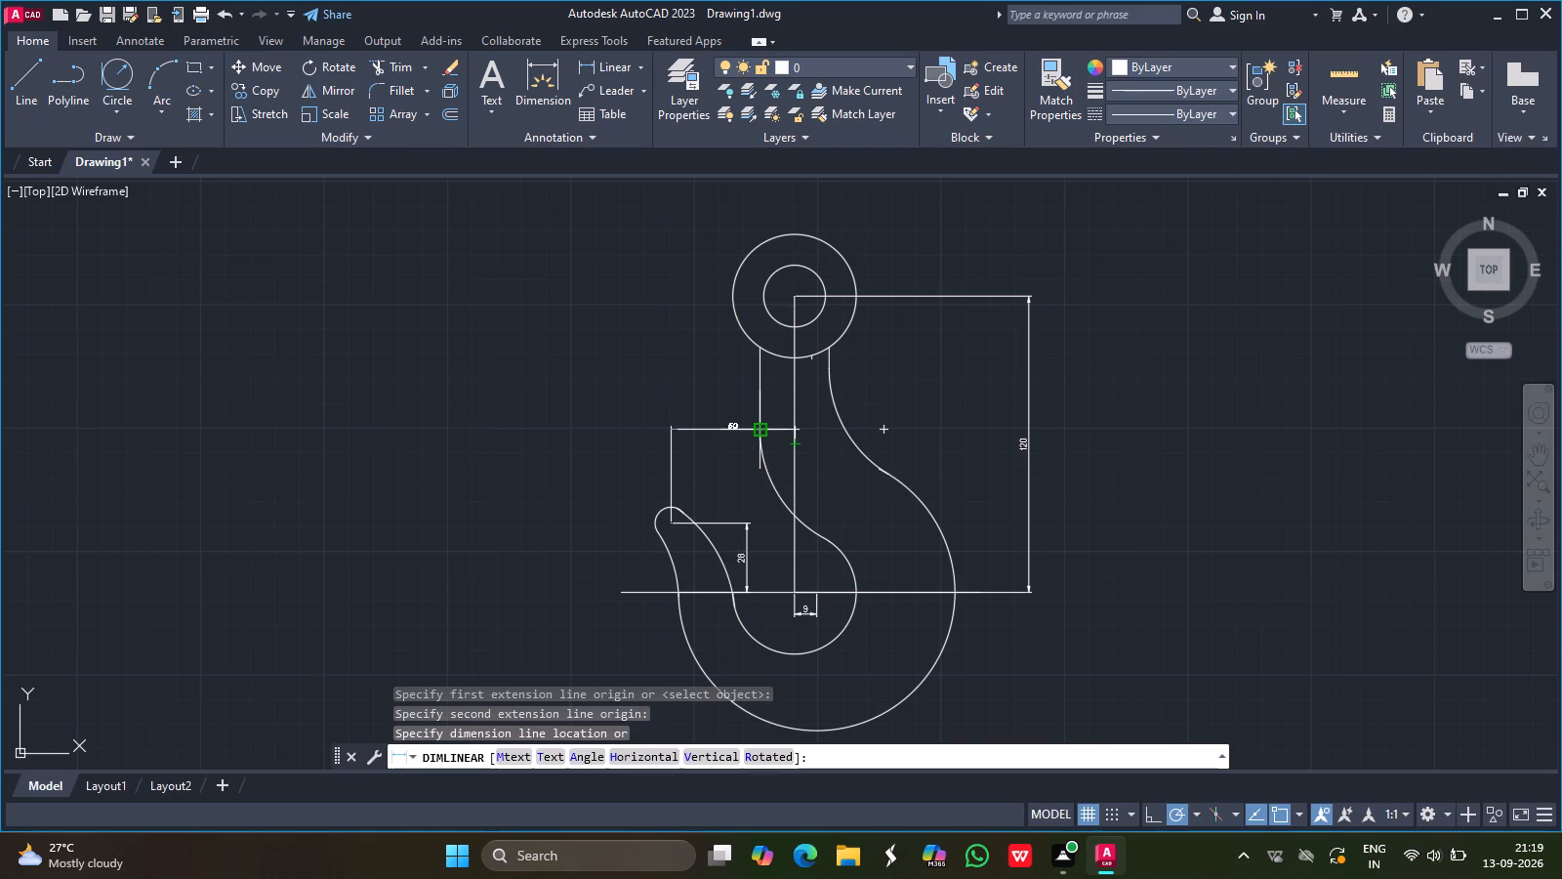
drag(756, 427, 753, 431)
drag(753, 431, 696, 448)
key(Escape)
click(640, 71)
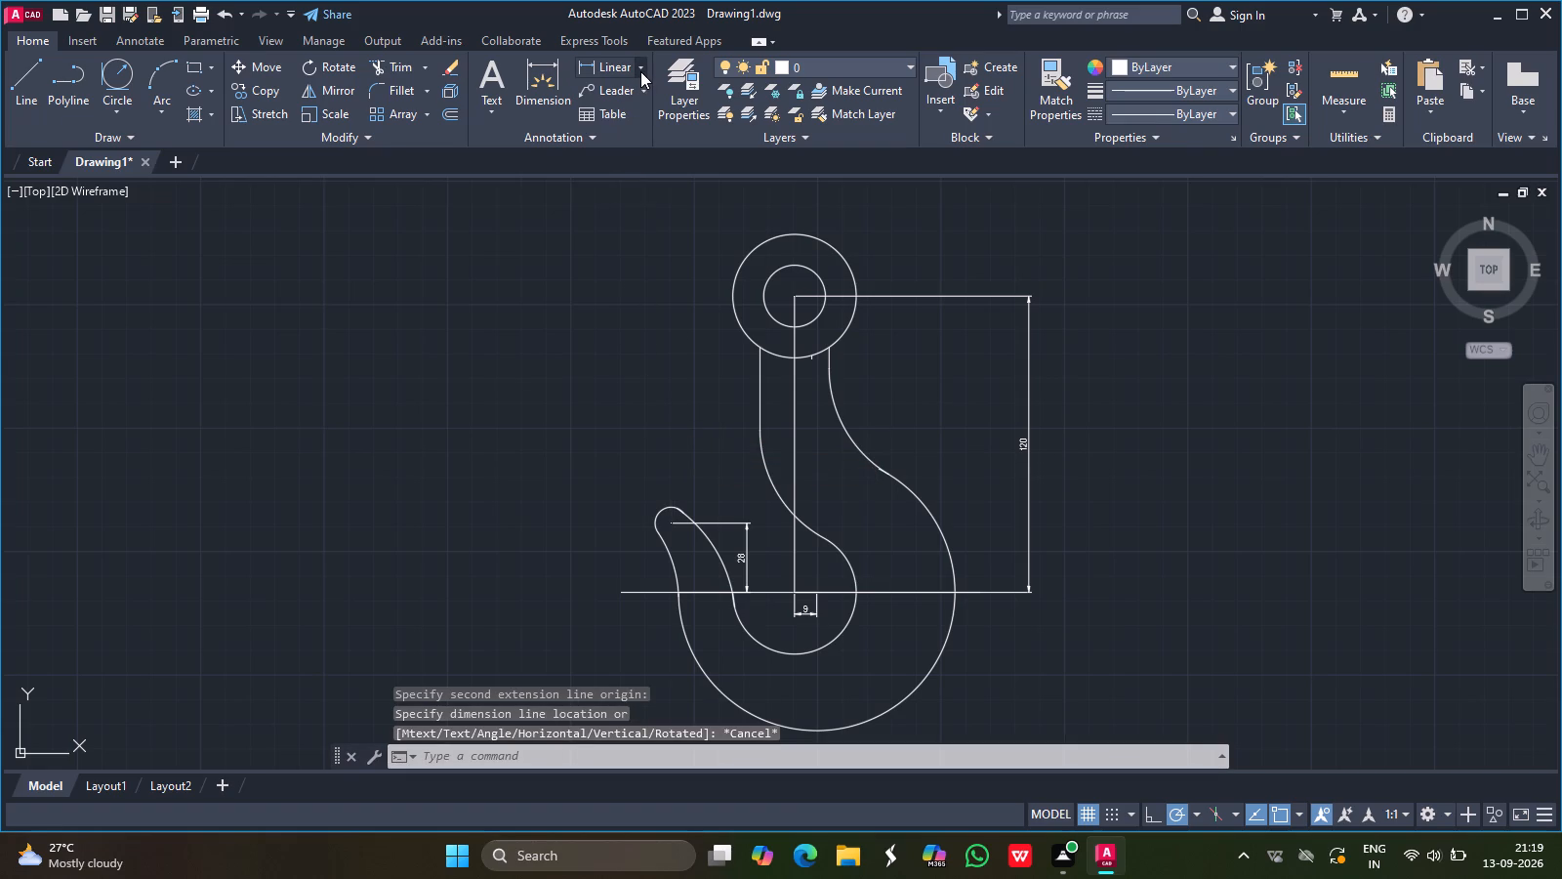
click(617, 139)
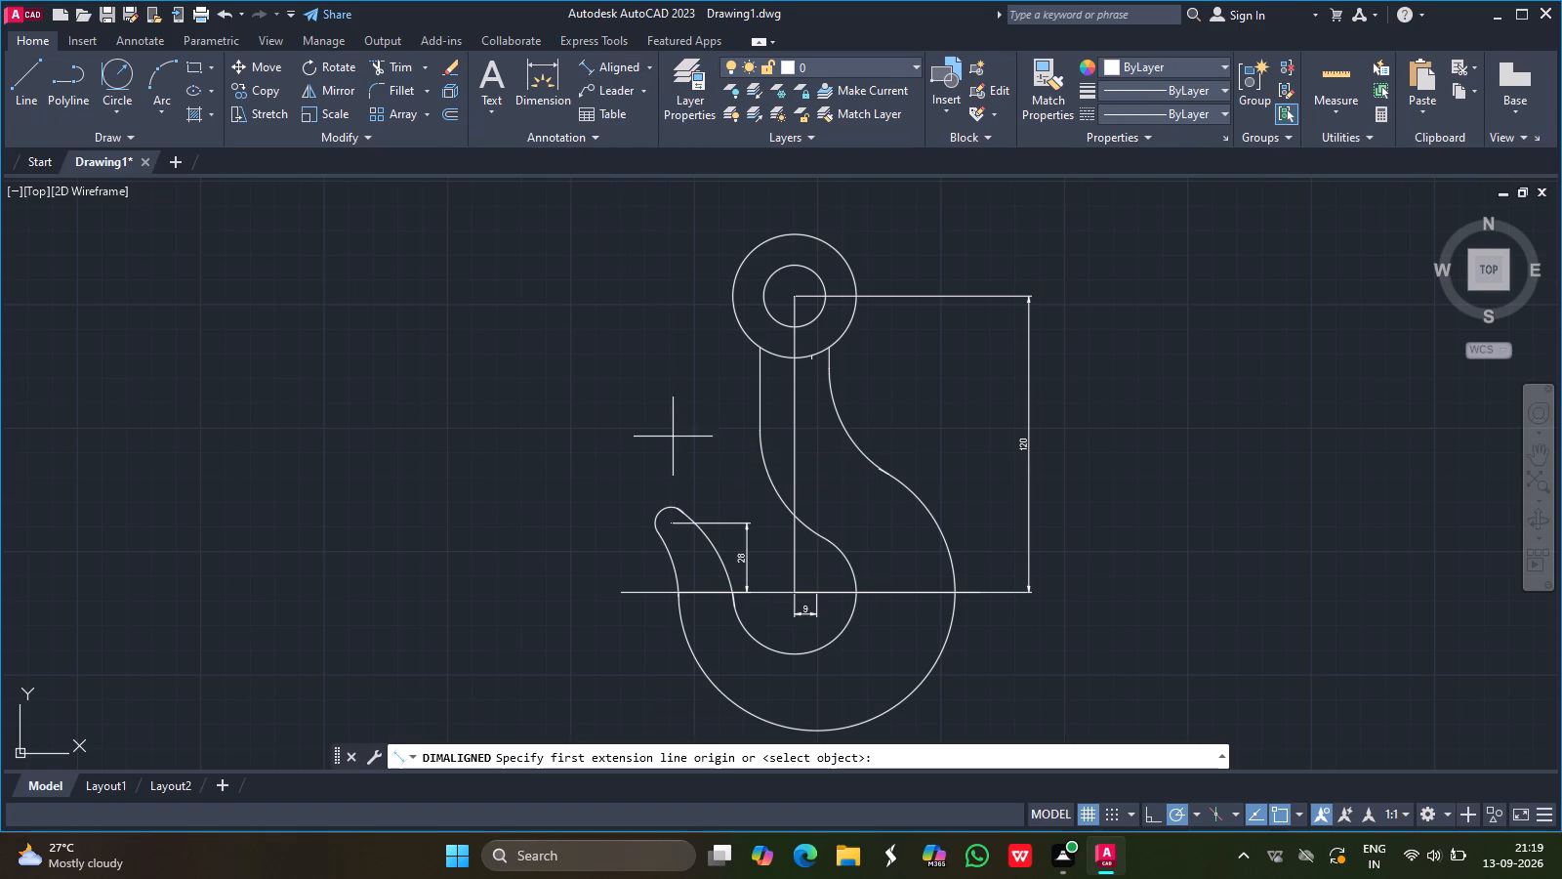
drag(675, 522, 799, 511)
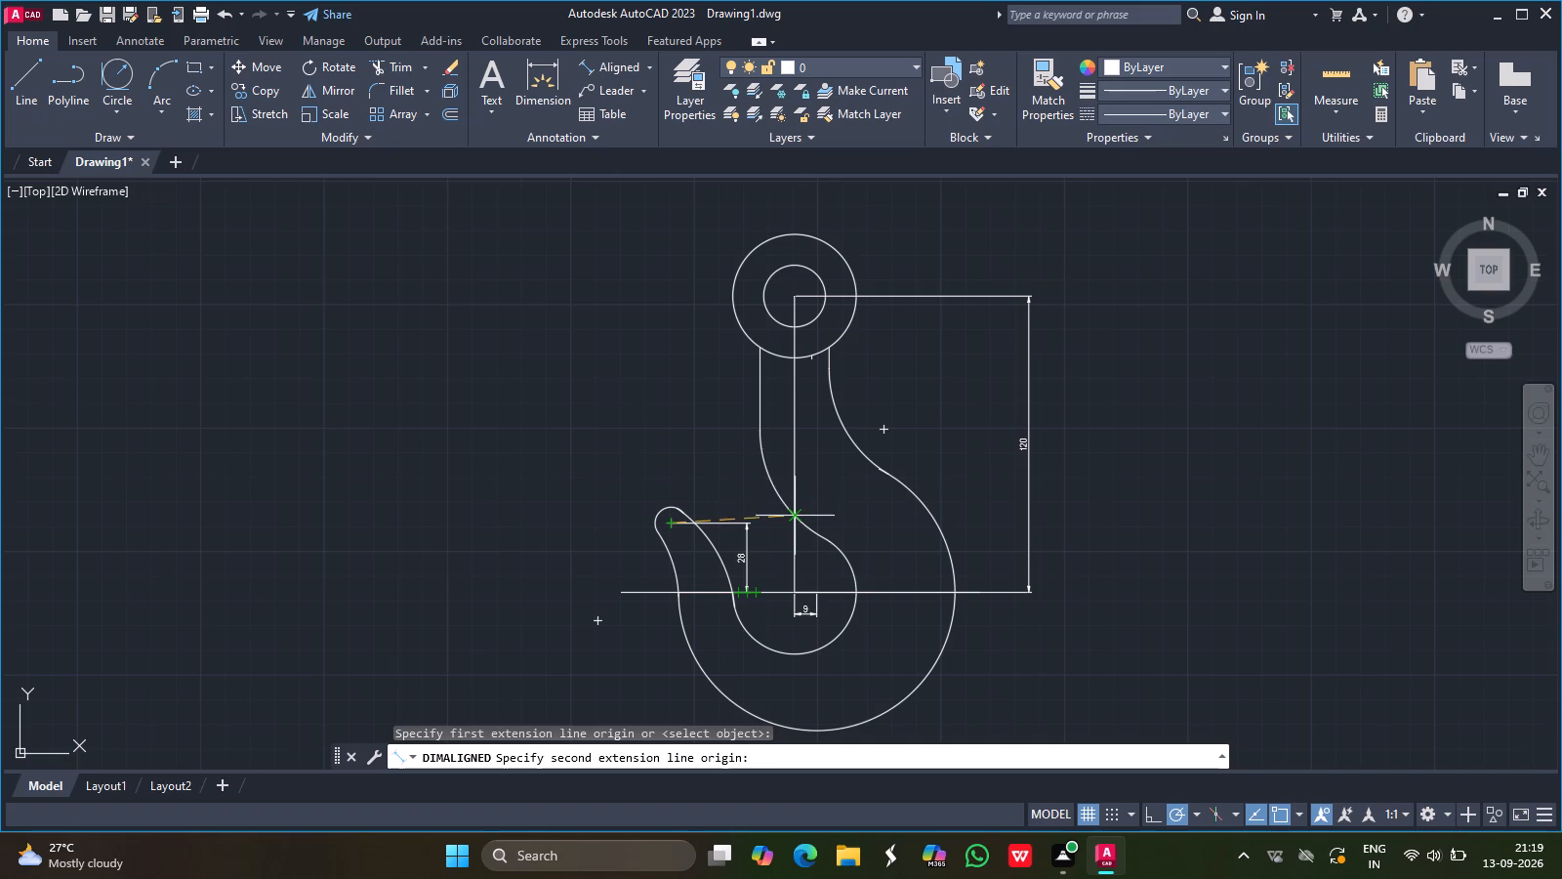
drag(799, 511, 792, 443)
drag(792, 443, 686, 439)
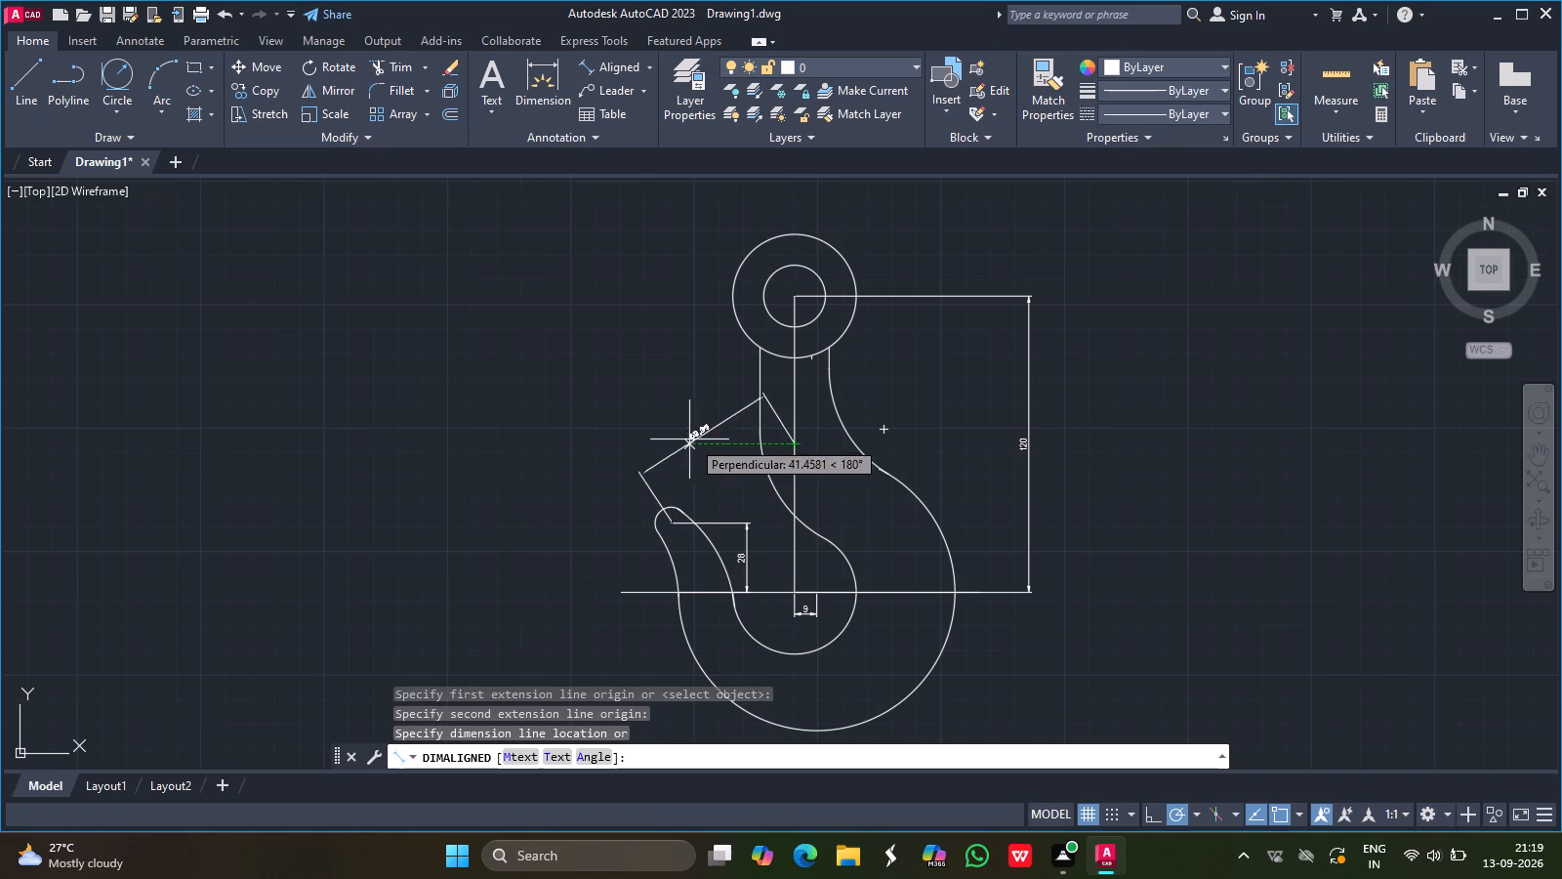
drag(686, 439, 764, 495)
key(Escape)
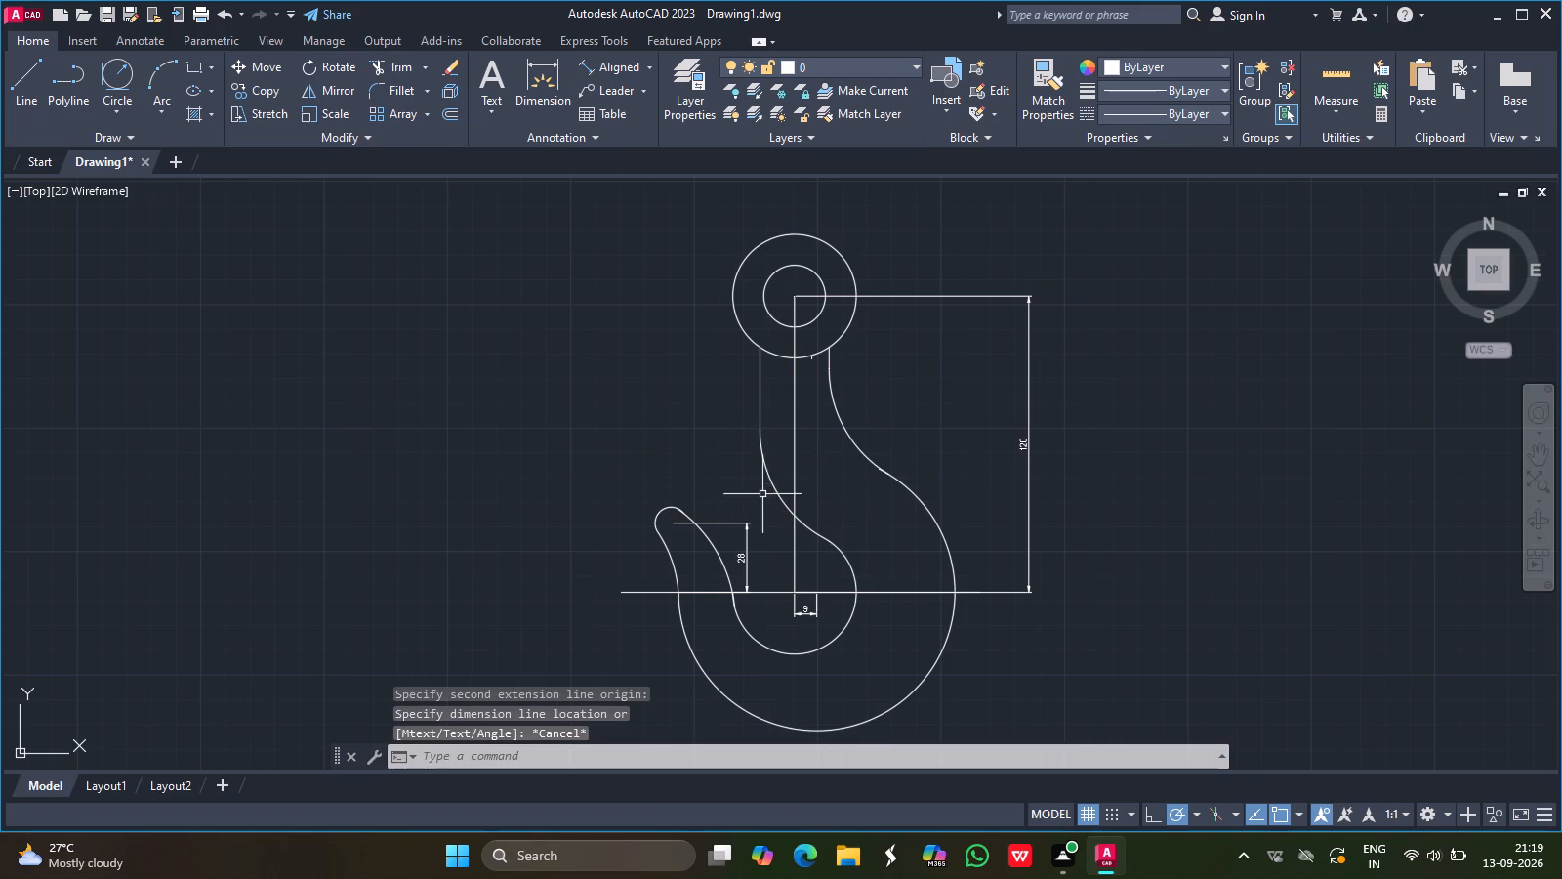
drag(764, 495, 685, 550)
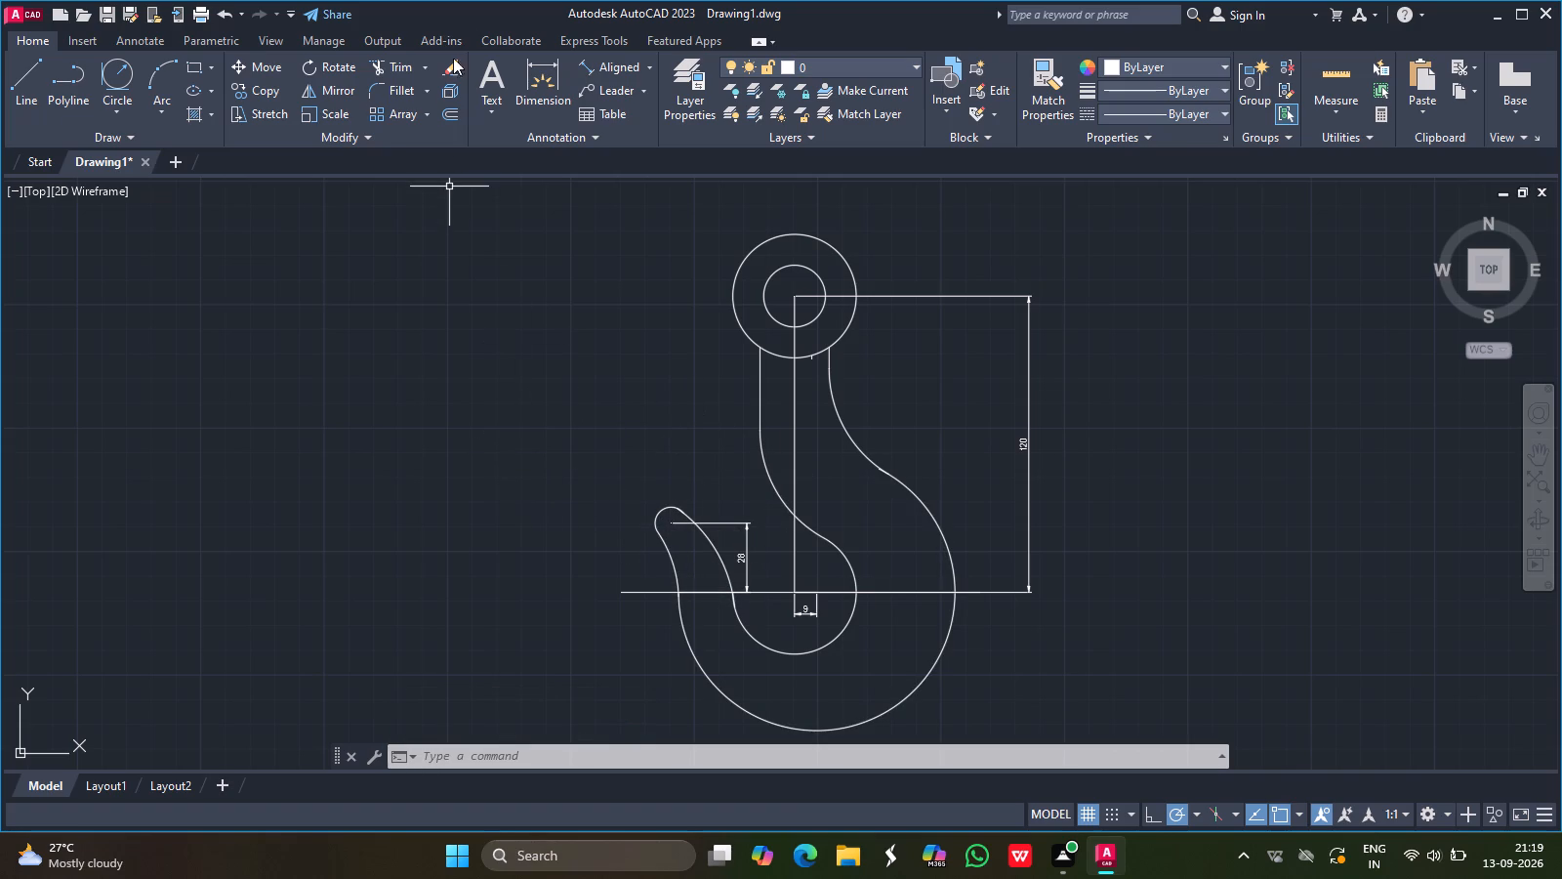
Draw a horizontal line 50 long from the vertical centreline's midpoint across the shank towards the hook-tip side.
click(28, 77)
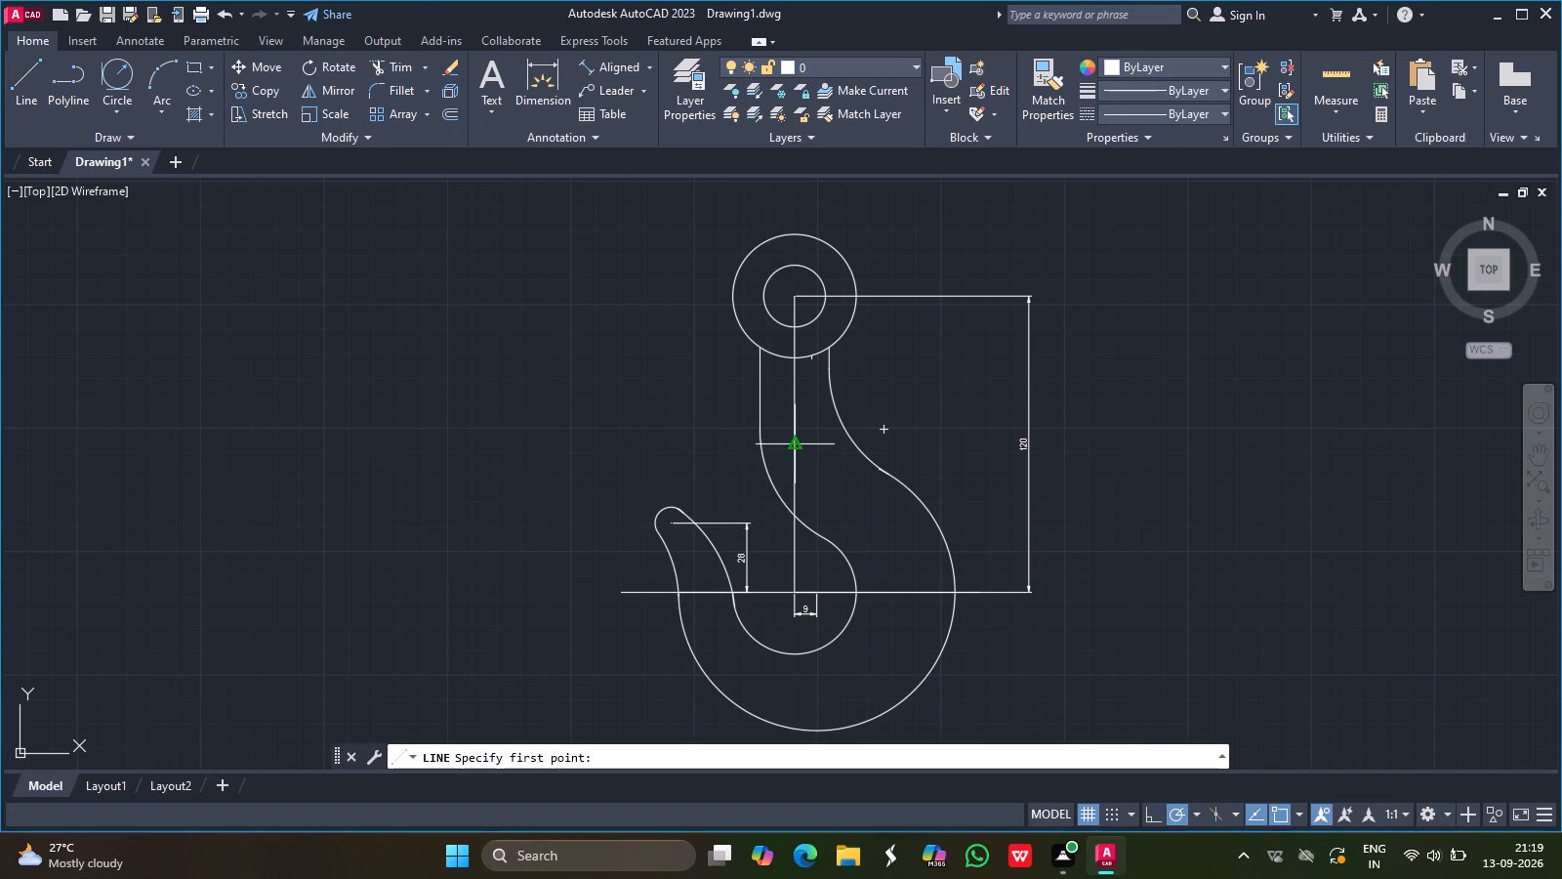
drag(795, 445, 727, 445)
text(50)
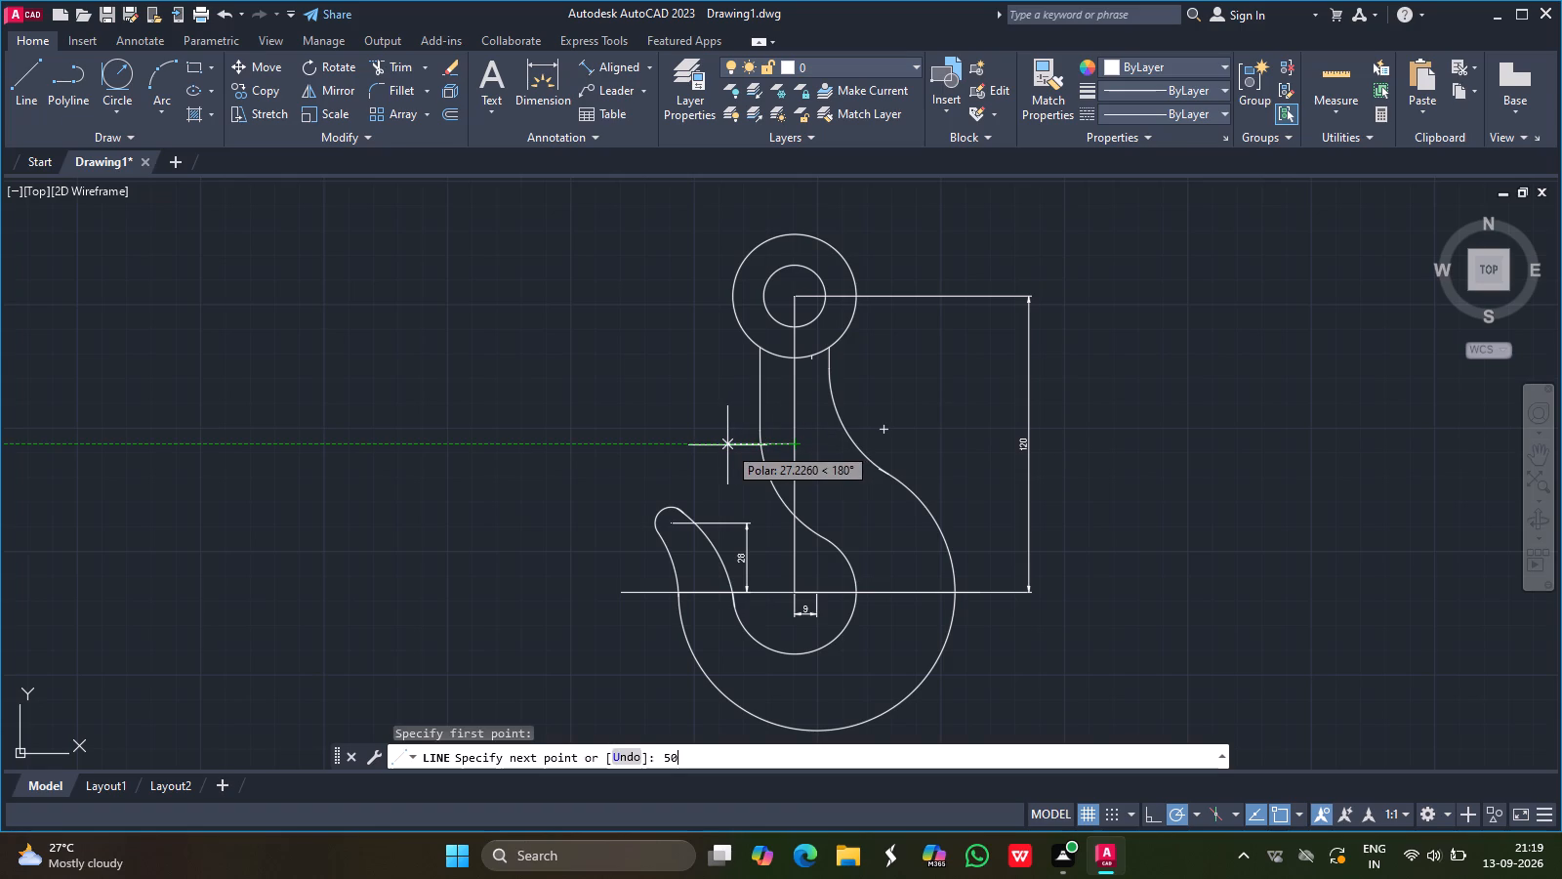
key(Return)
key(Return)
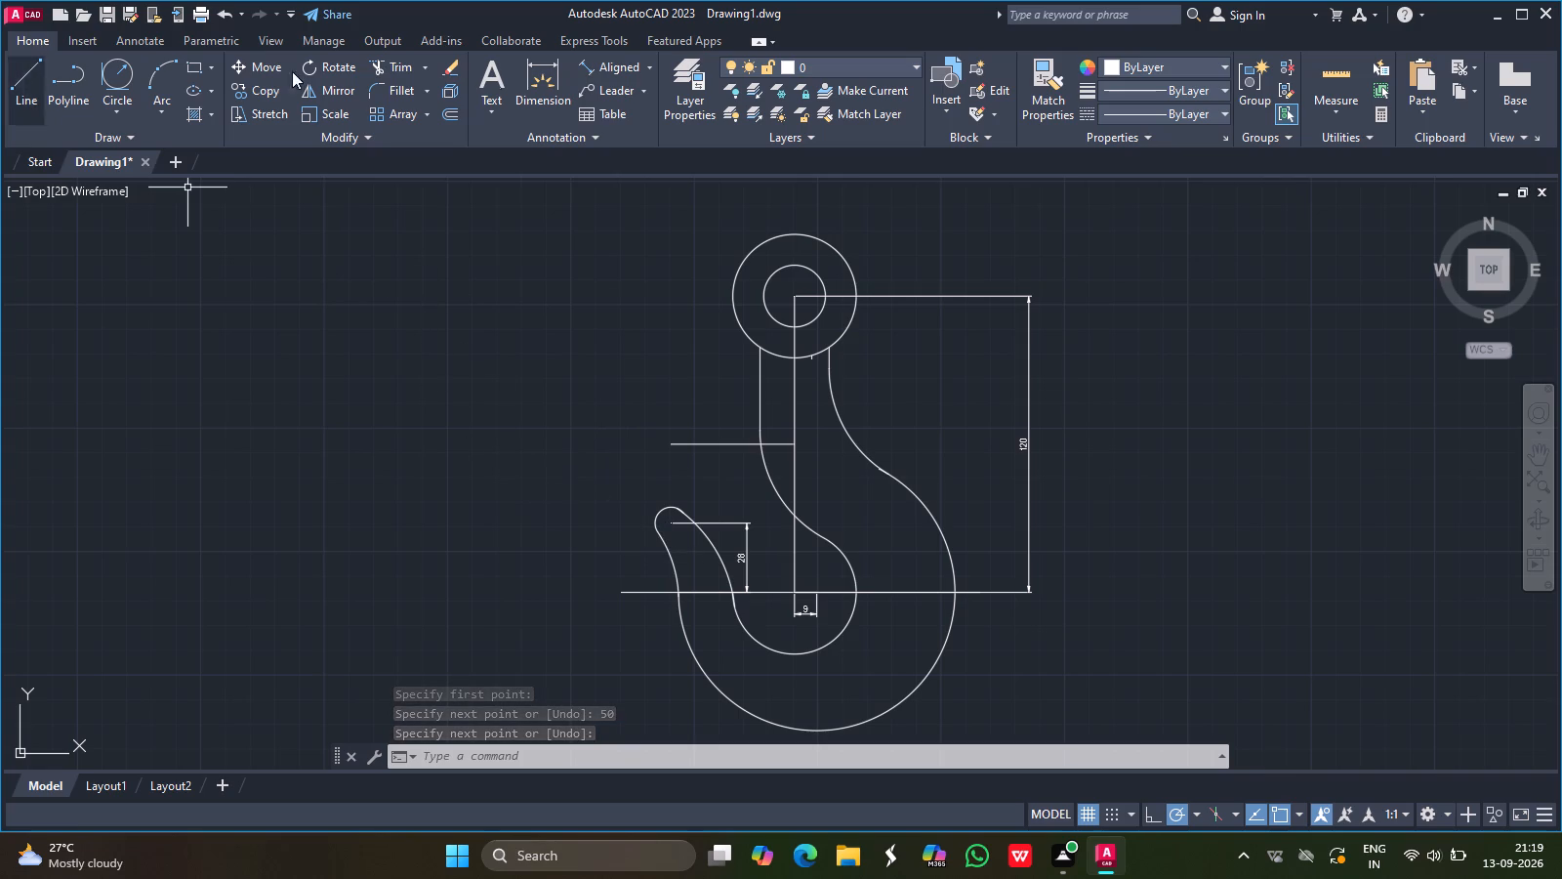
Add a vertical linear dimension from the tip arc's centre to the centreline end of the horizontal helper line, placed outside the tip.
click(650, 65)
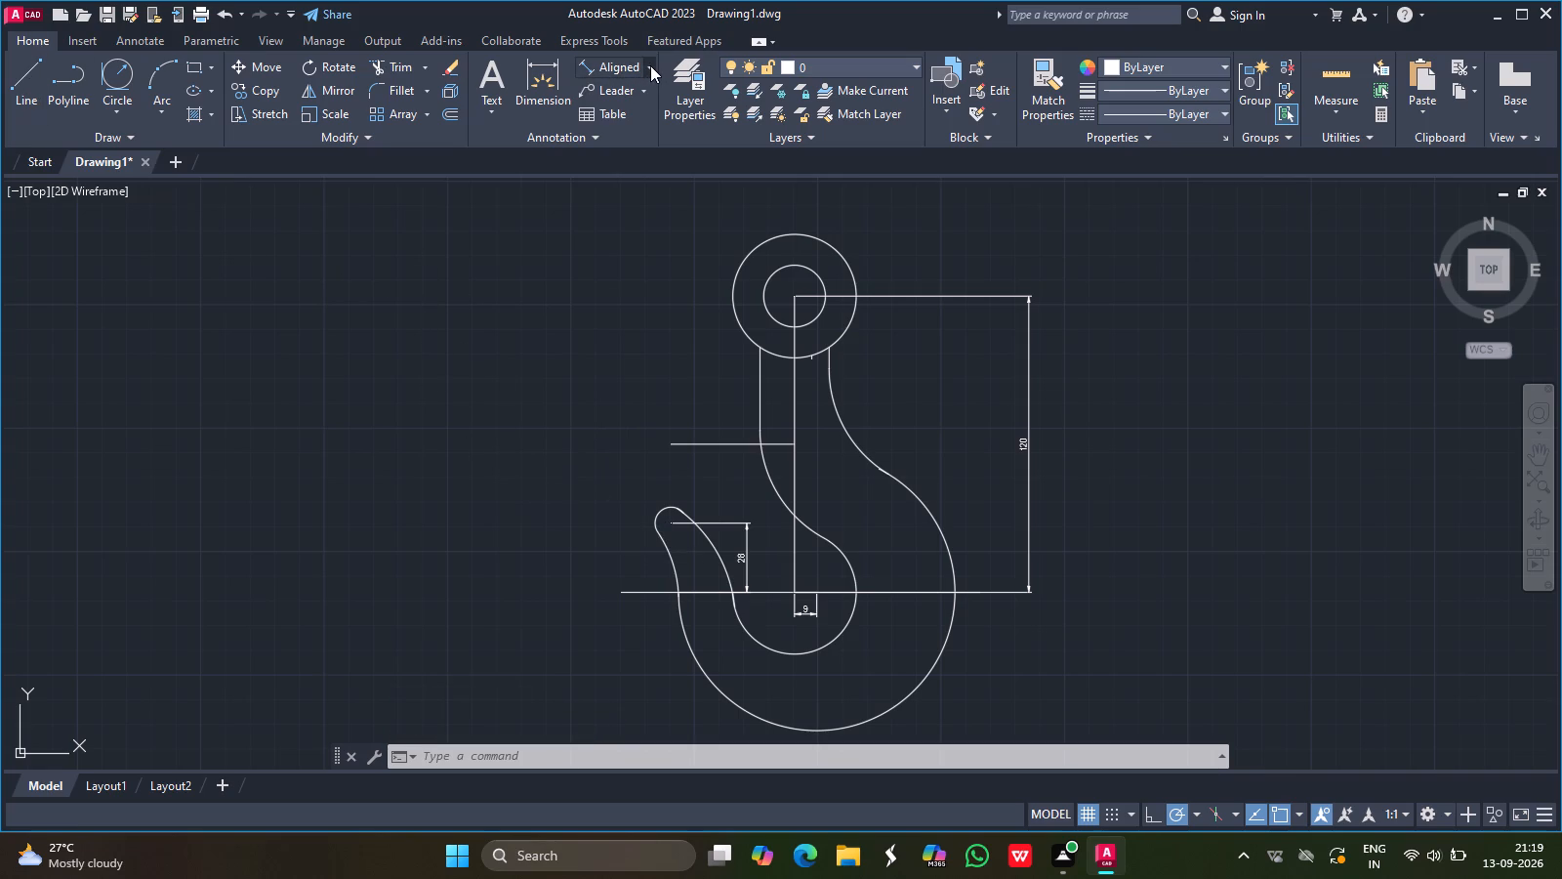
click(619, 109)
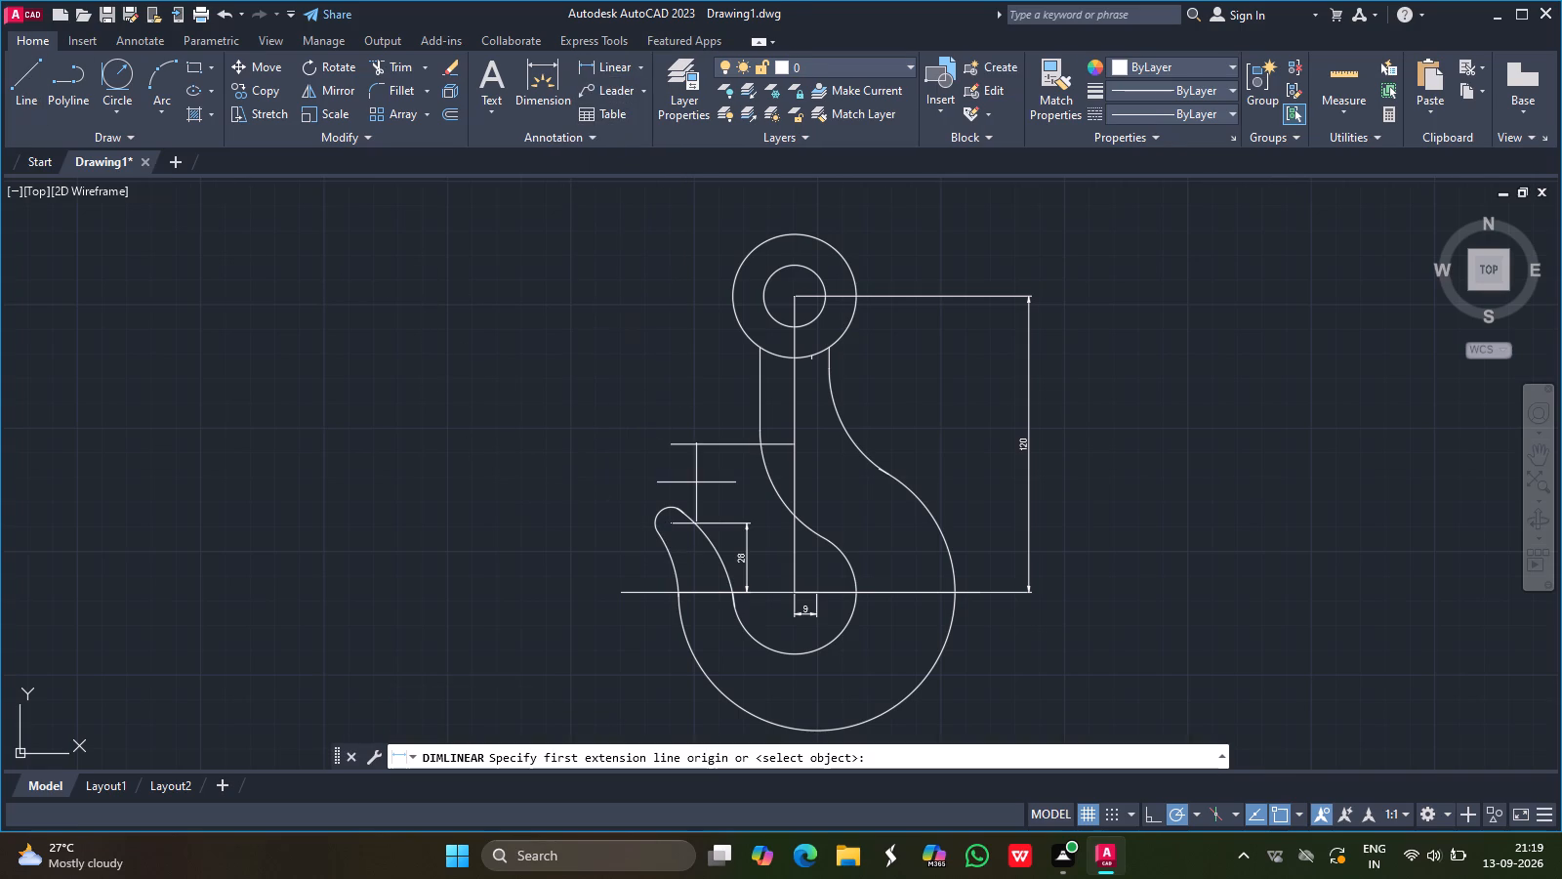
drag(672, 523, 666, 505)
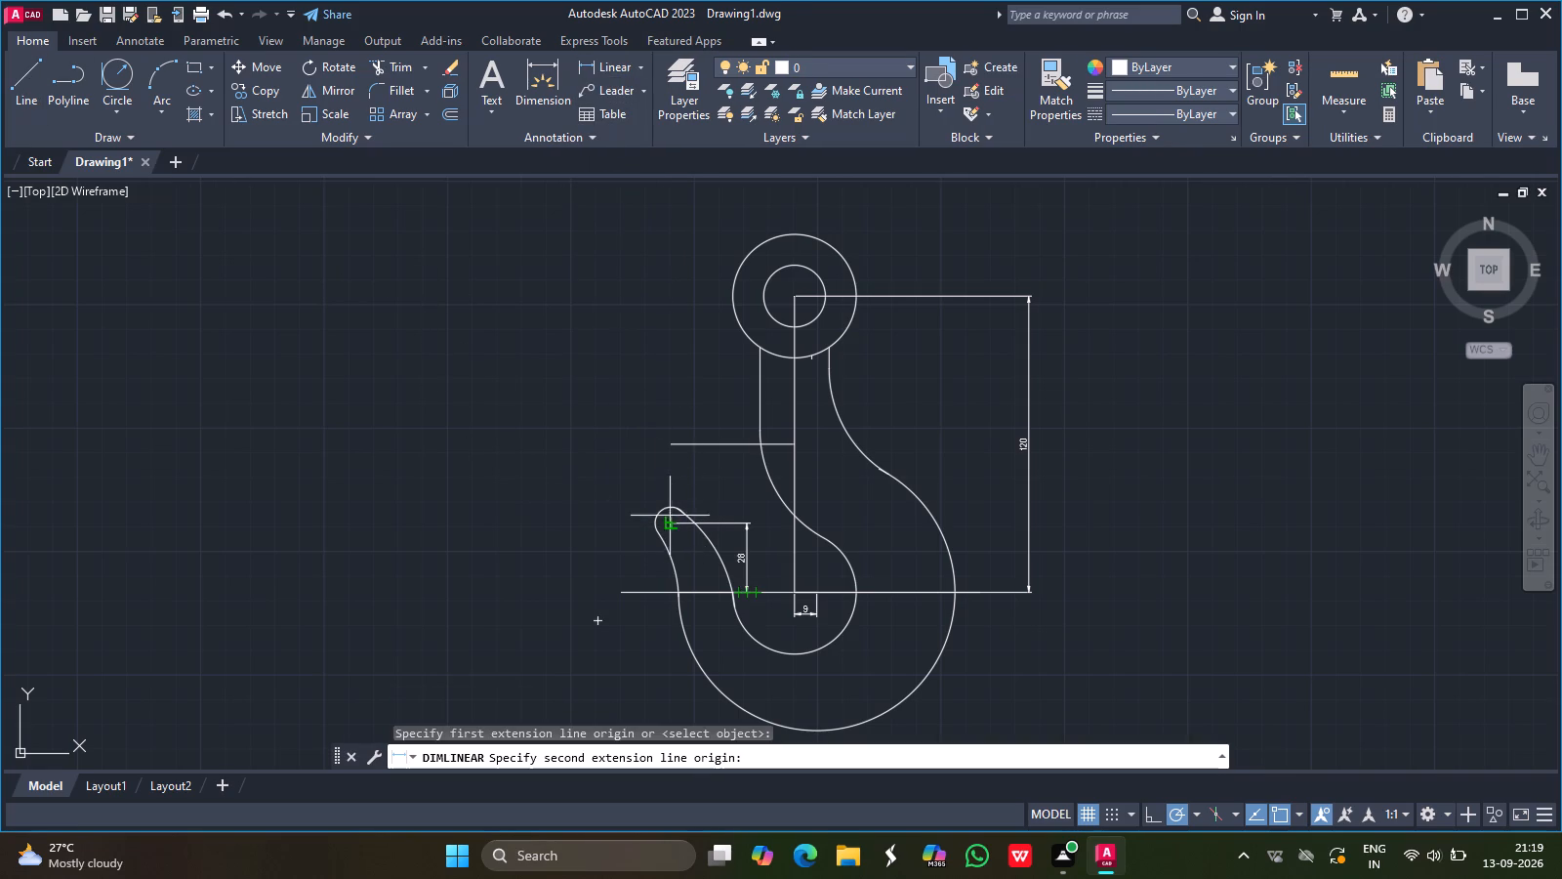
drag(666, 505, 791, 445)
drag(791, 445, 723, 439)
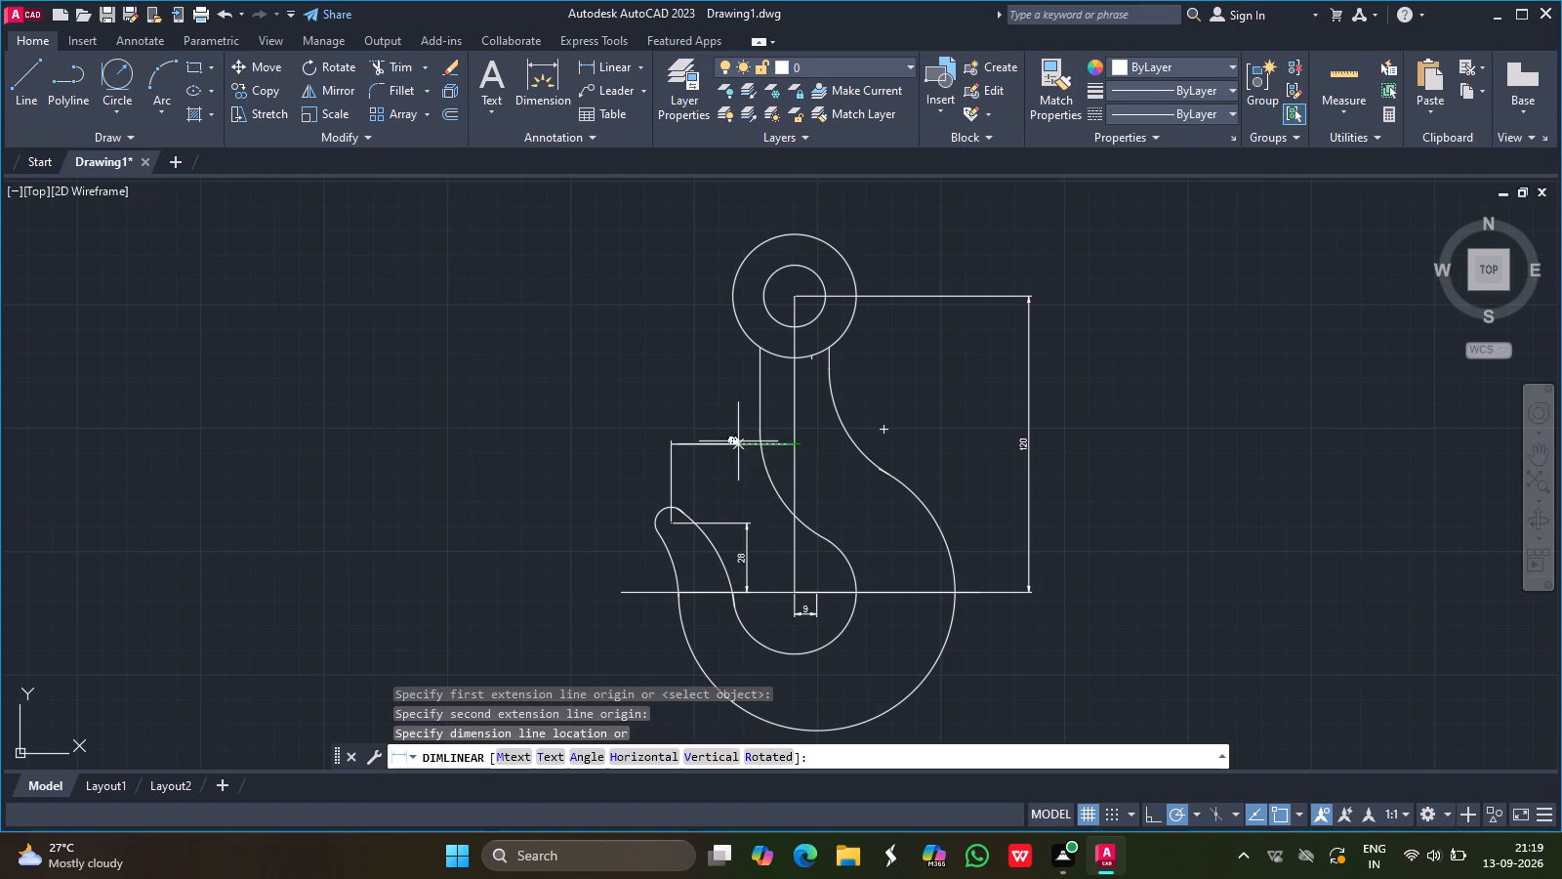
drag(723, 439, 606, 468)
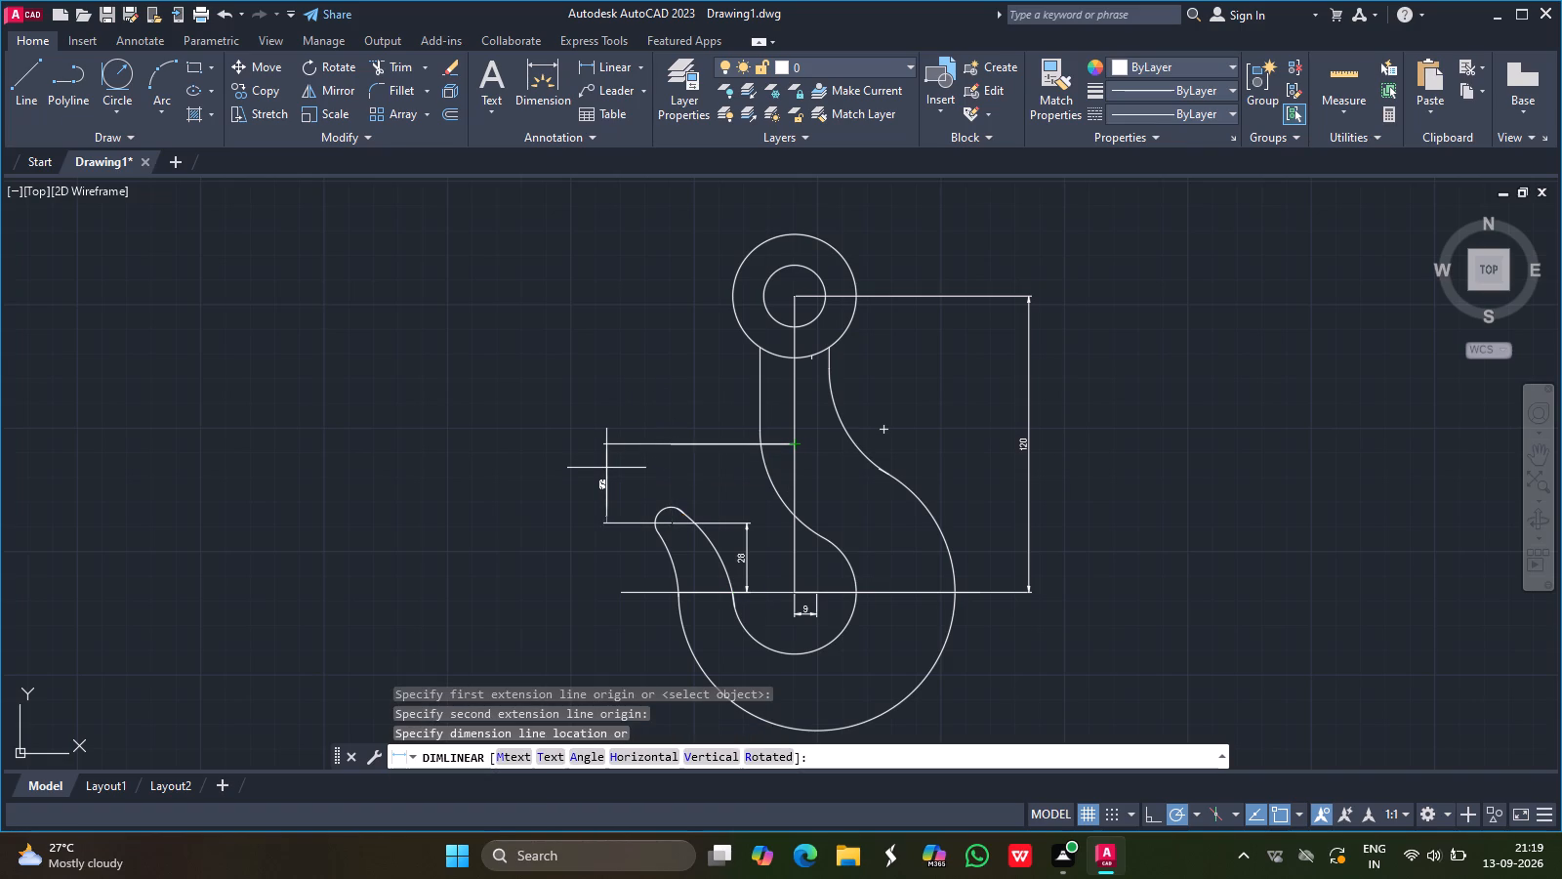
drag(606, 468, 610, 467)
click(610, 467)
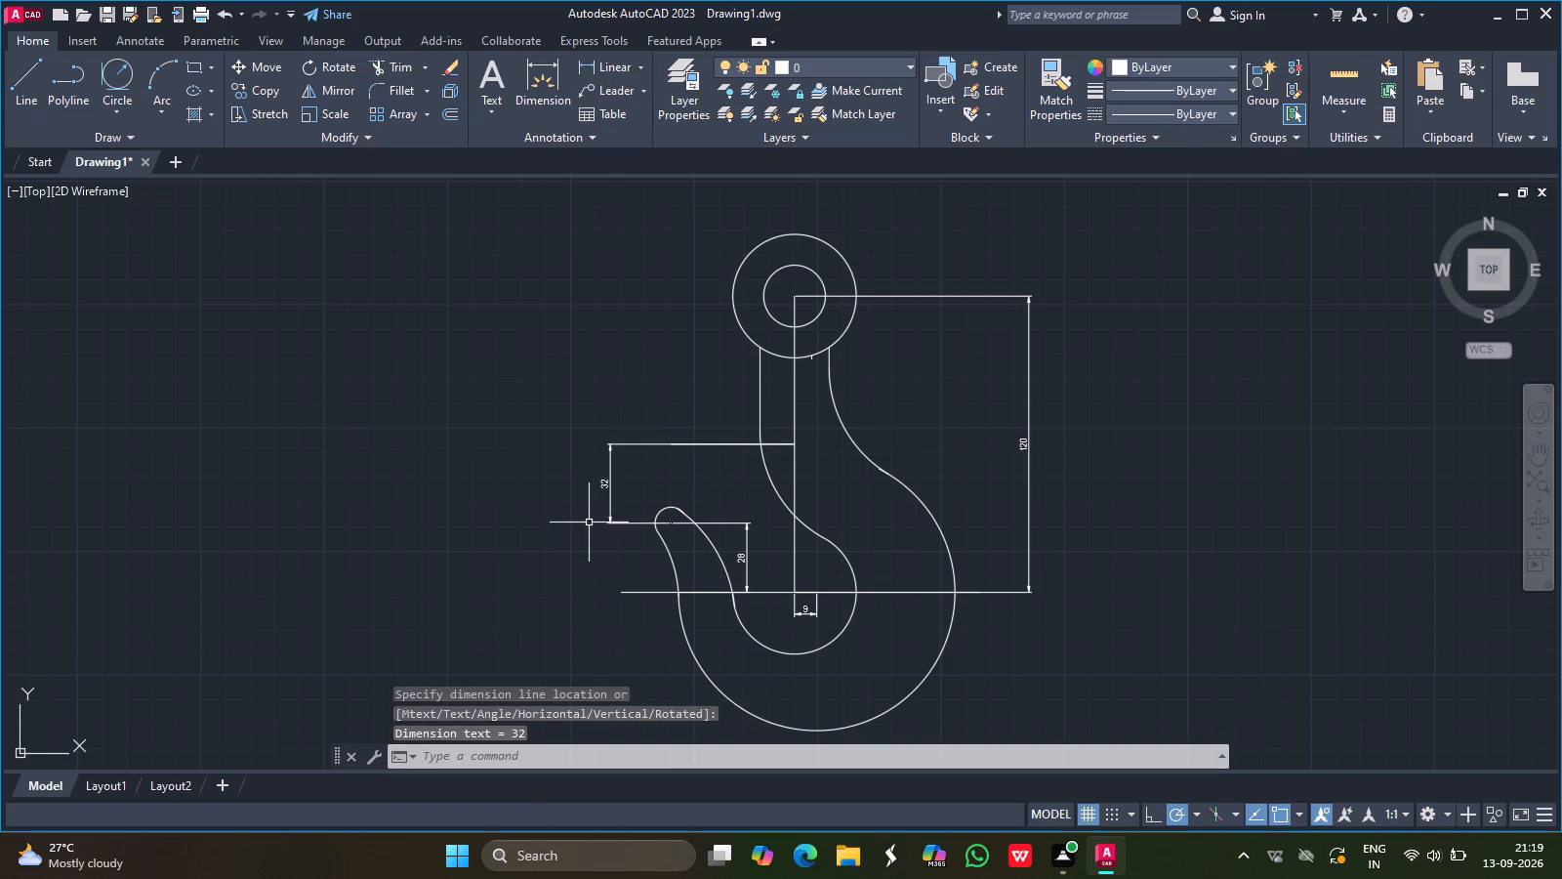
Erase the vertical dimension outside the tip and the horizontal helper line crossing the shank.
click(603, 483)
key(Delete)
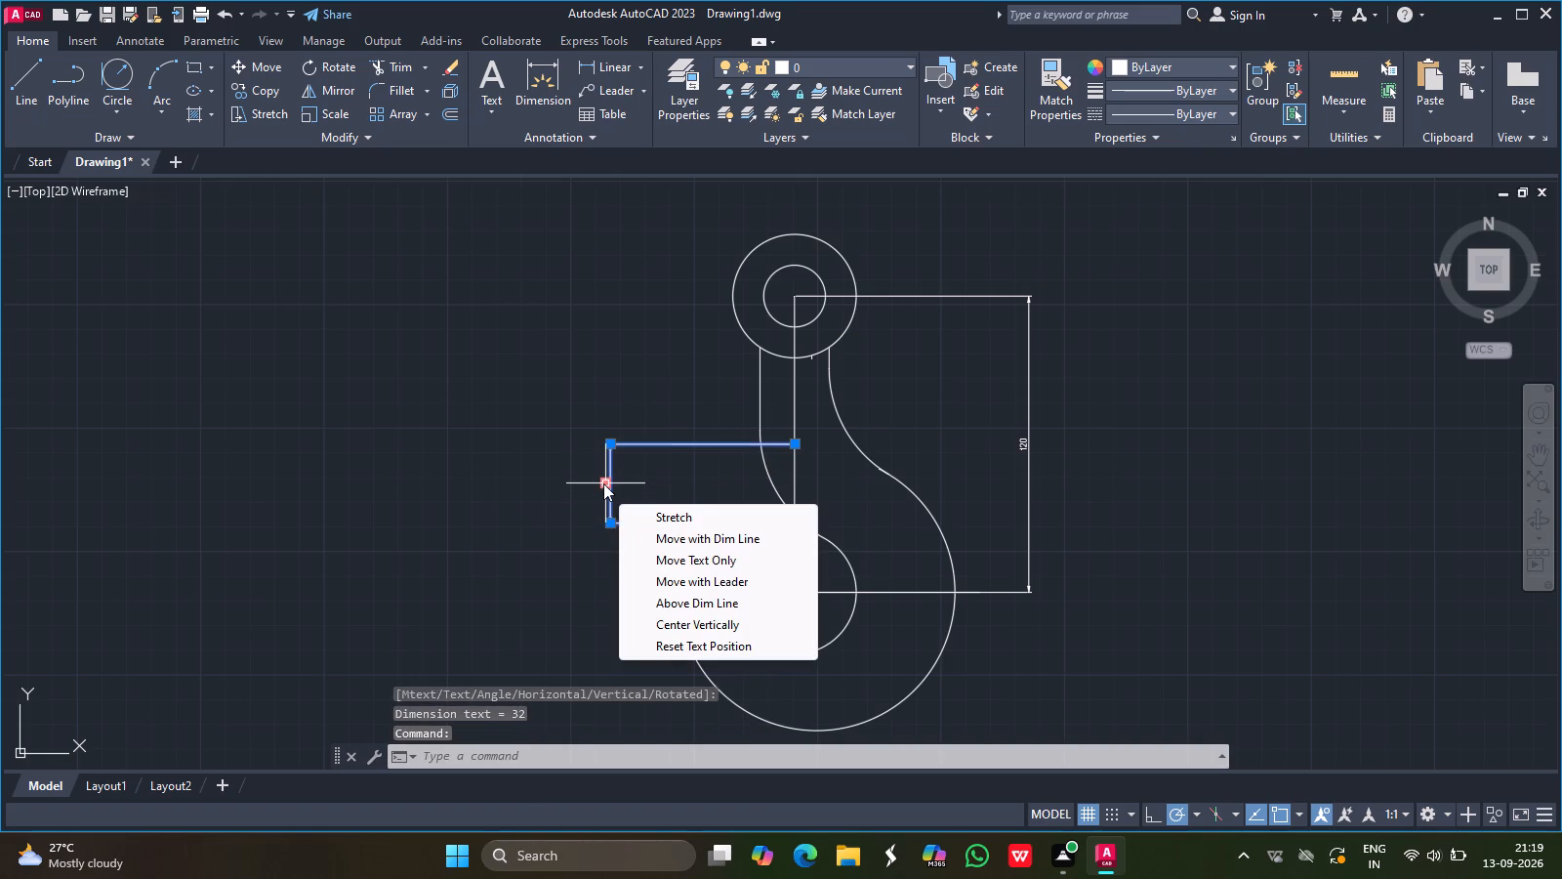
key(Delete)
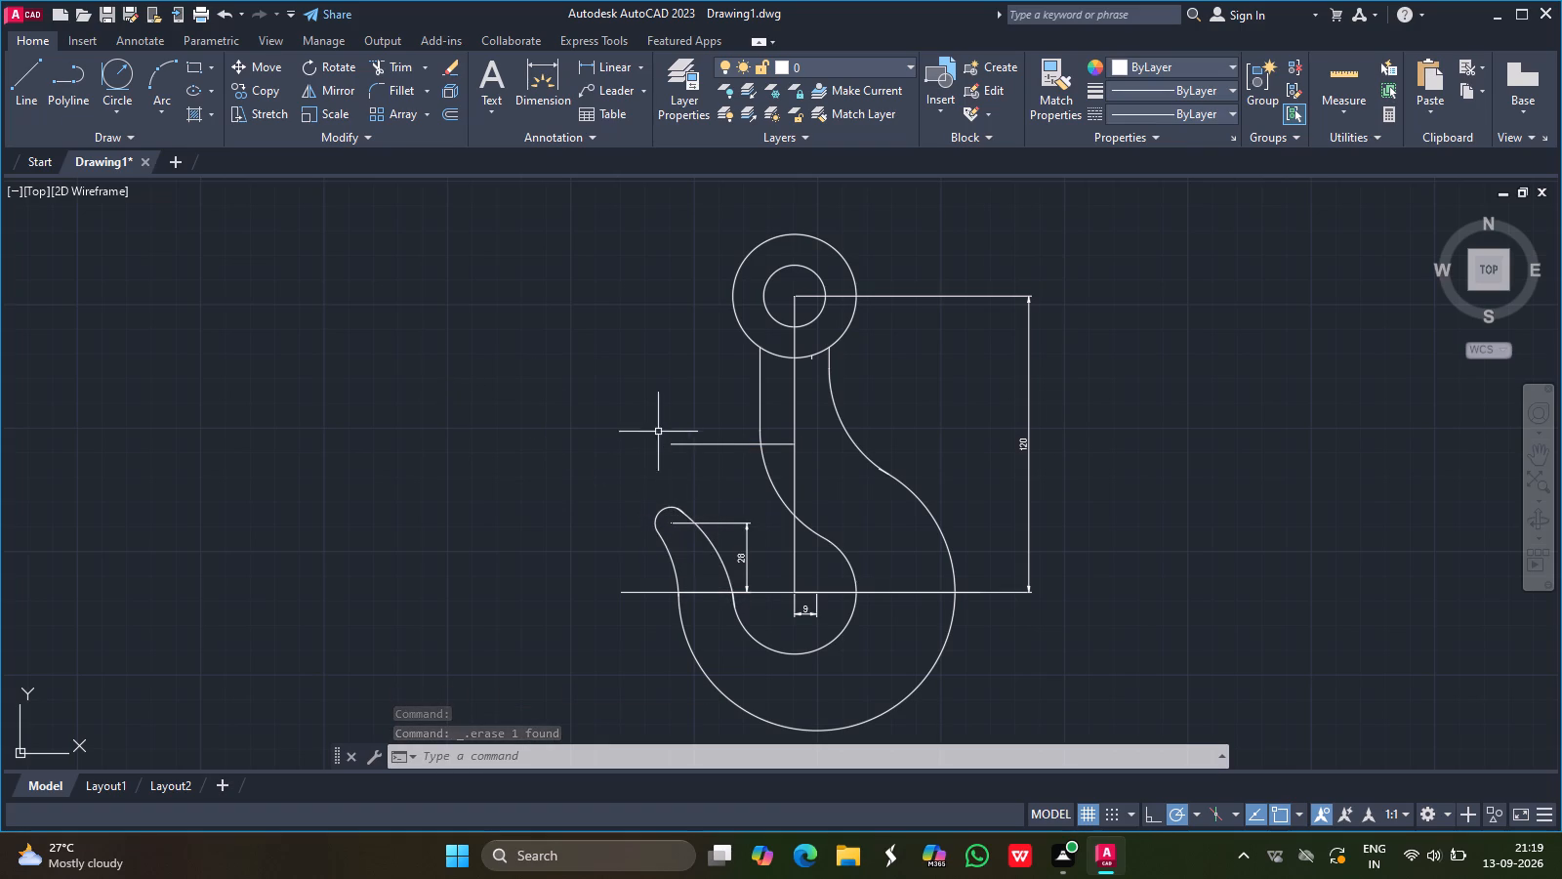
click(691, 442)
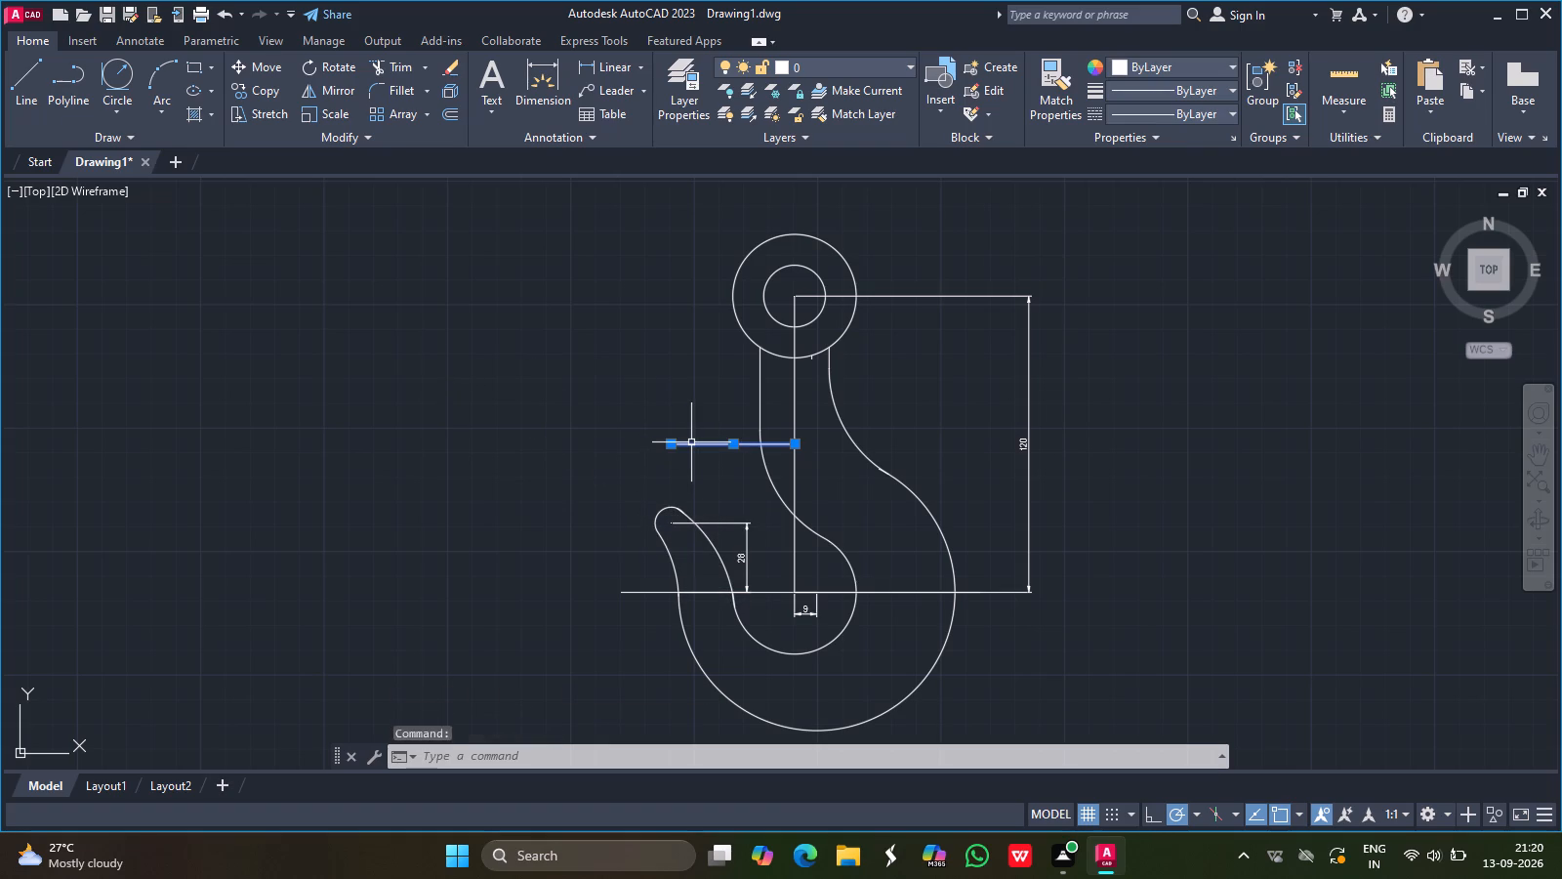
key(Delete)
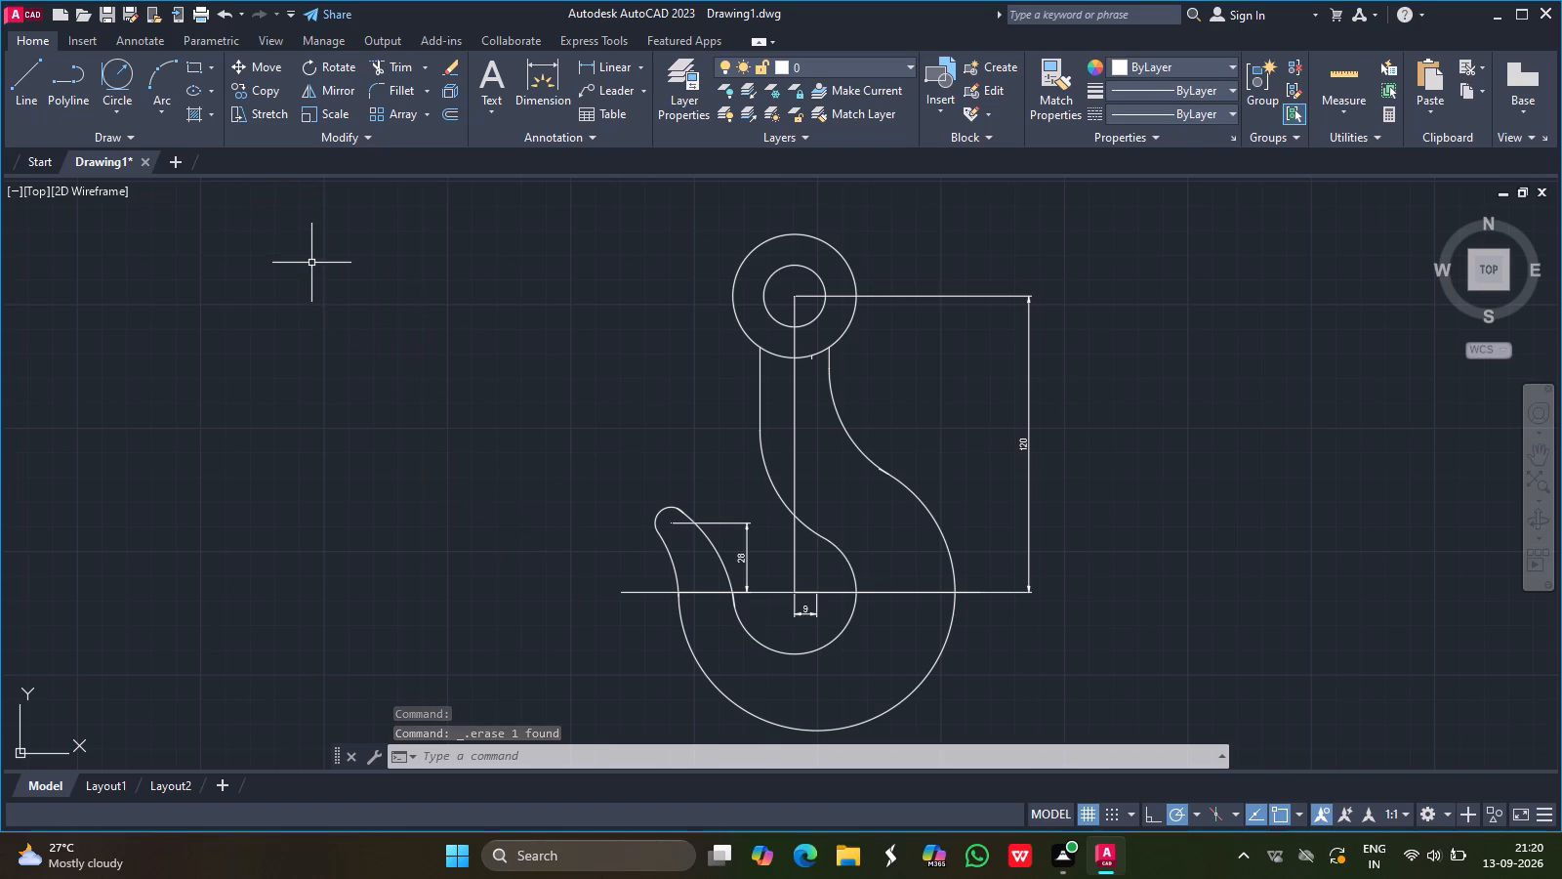
Add a horizontal linear dimension from the tip arc's centre to the vertical centreline's midpoint, placed above the tip at shank height.
click(597, 66)
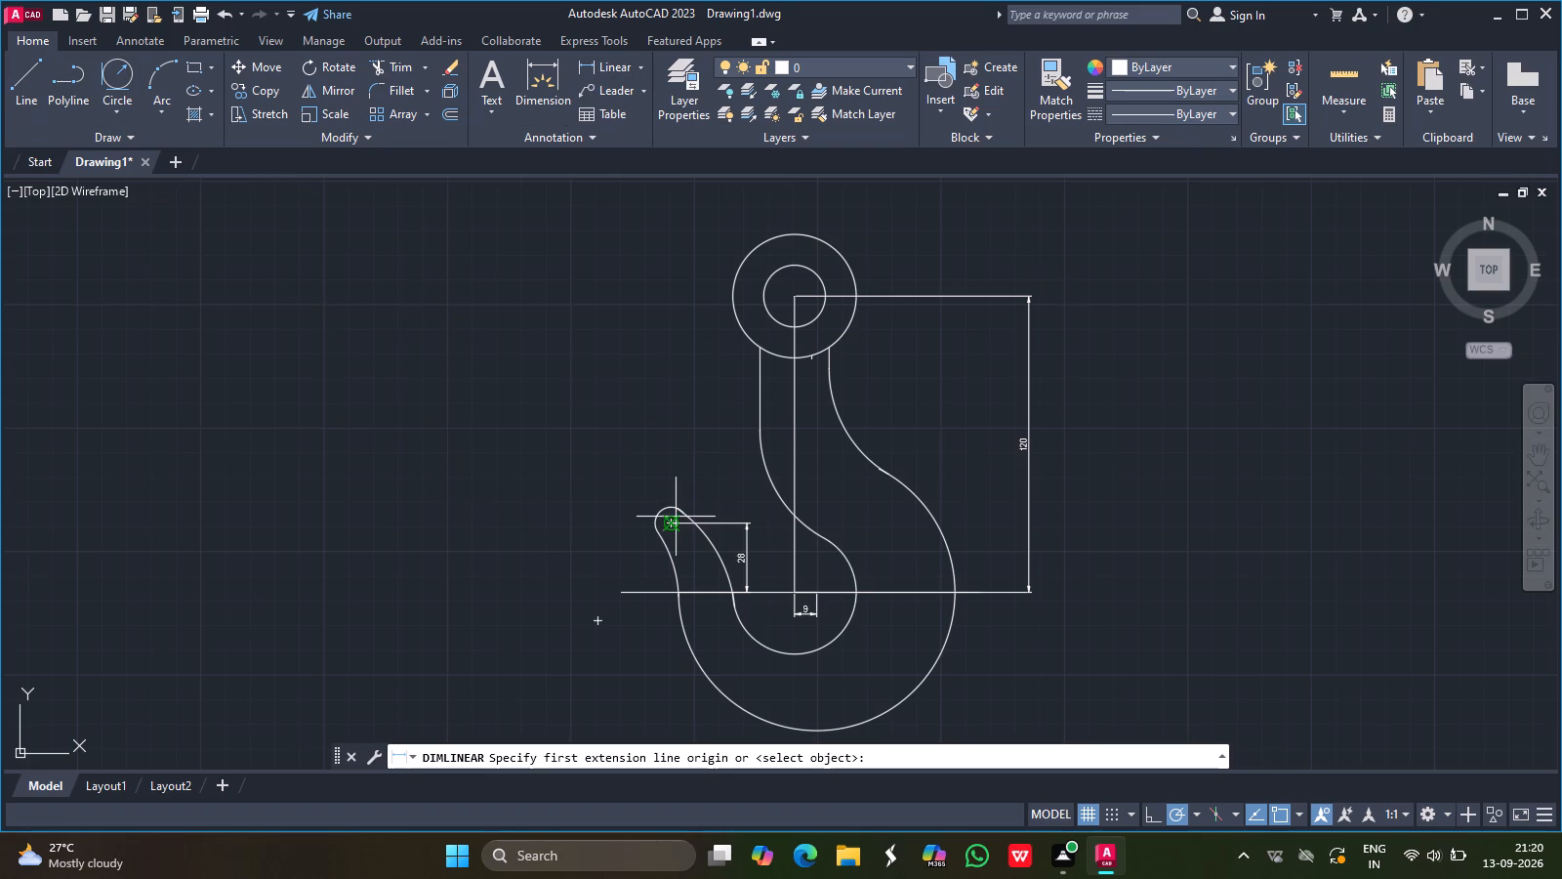
drag(675, 529, 789, 452)
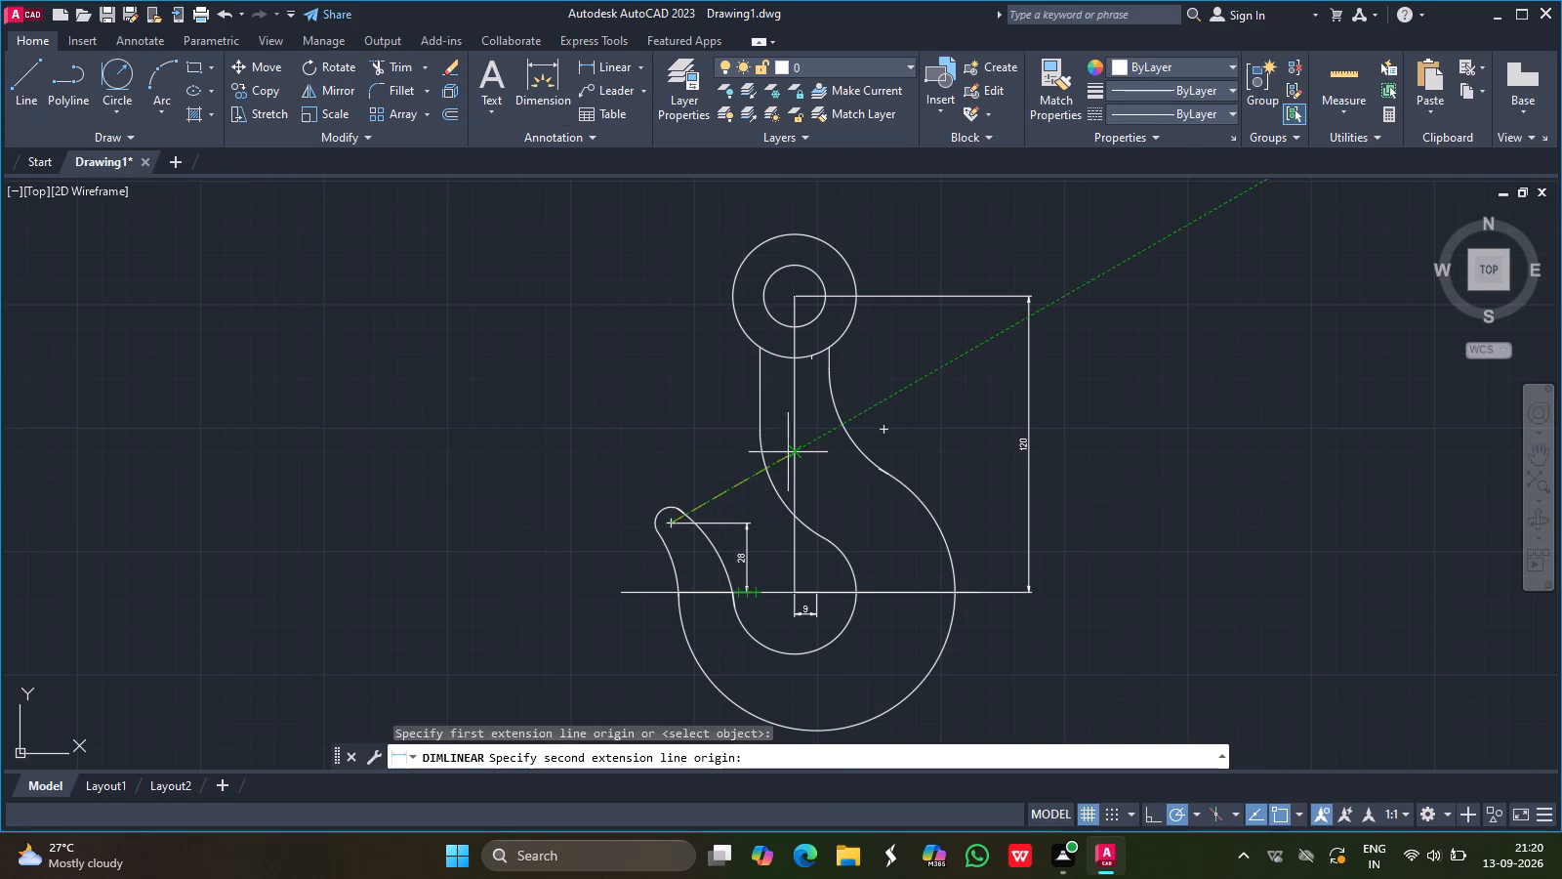
drag(789, 452, 797, 440)
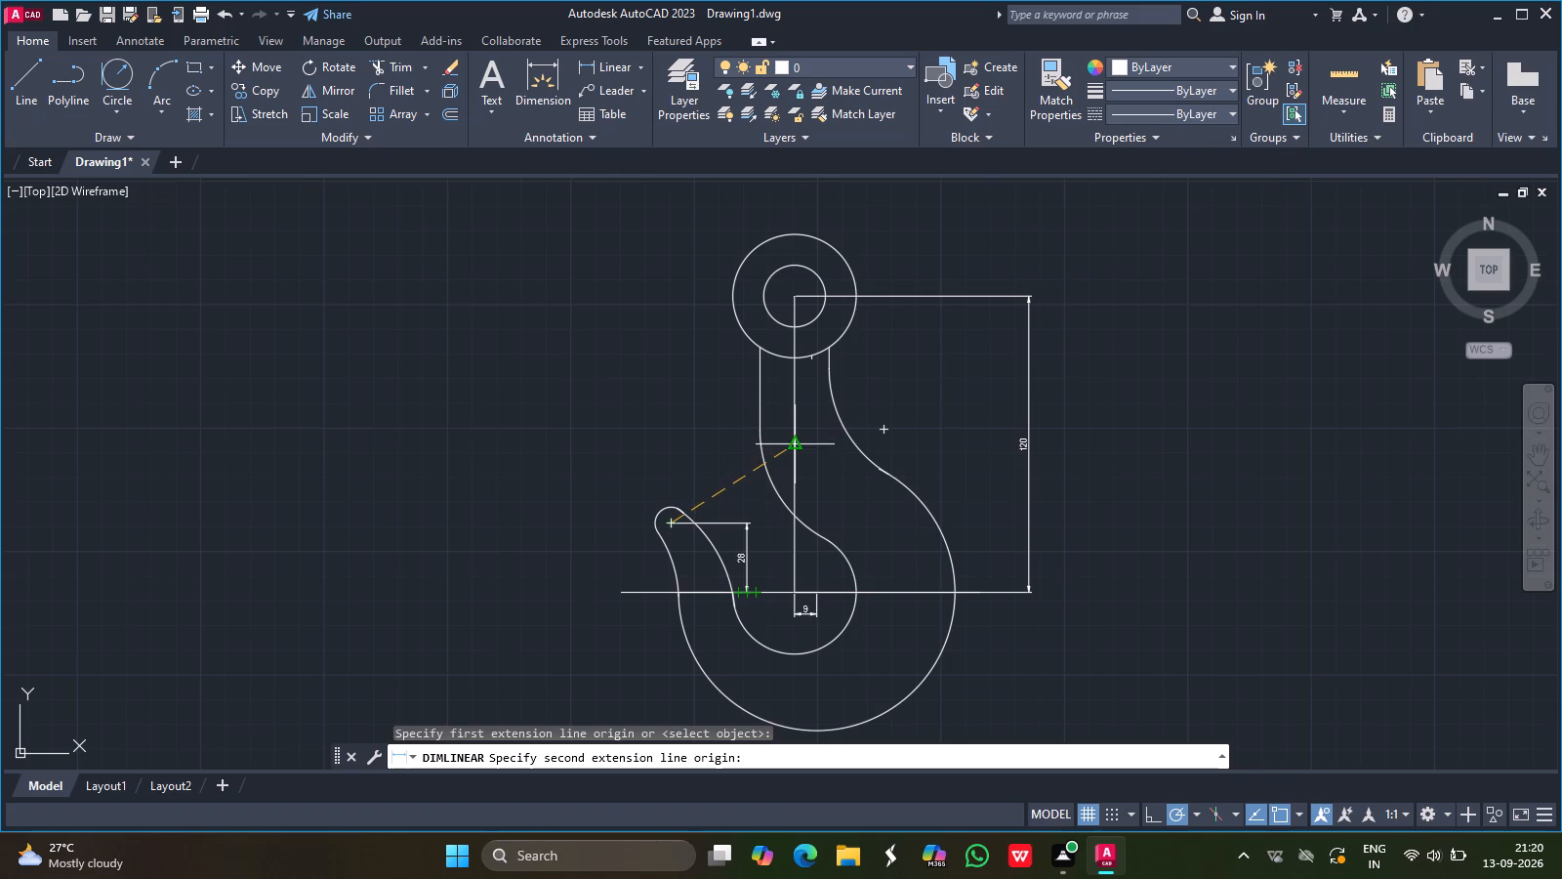
drag(797, 440, 798, 440)
drag(798, 440, 753, 397)
click(753, 397)
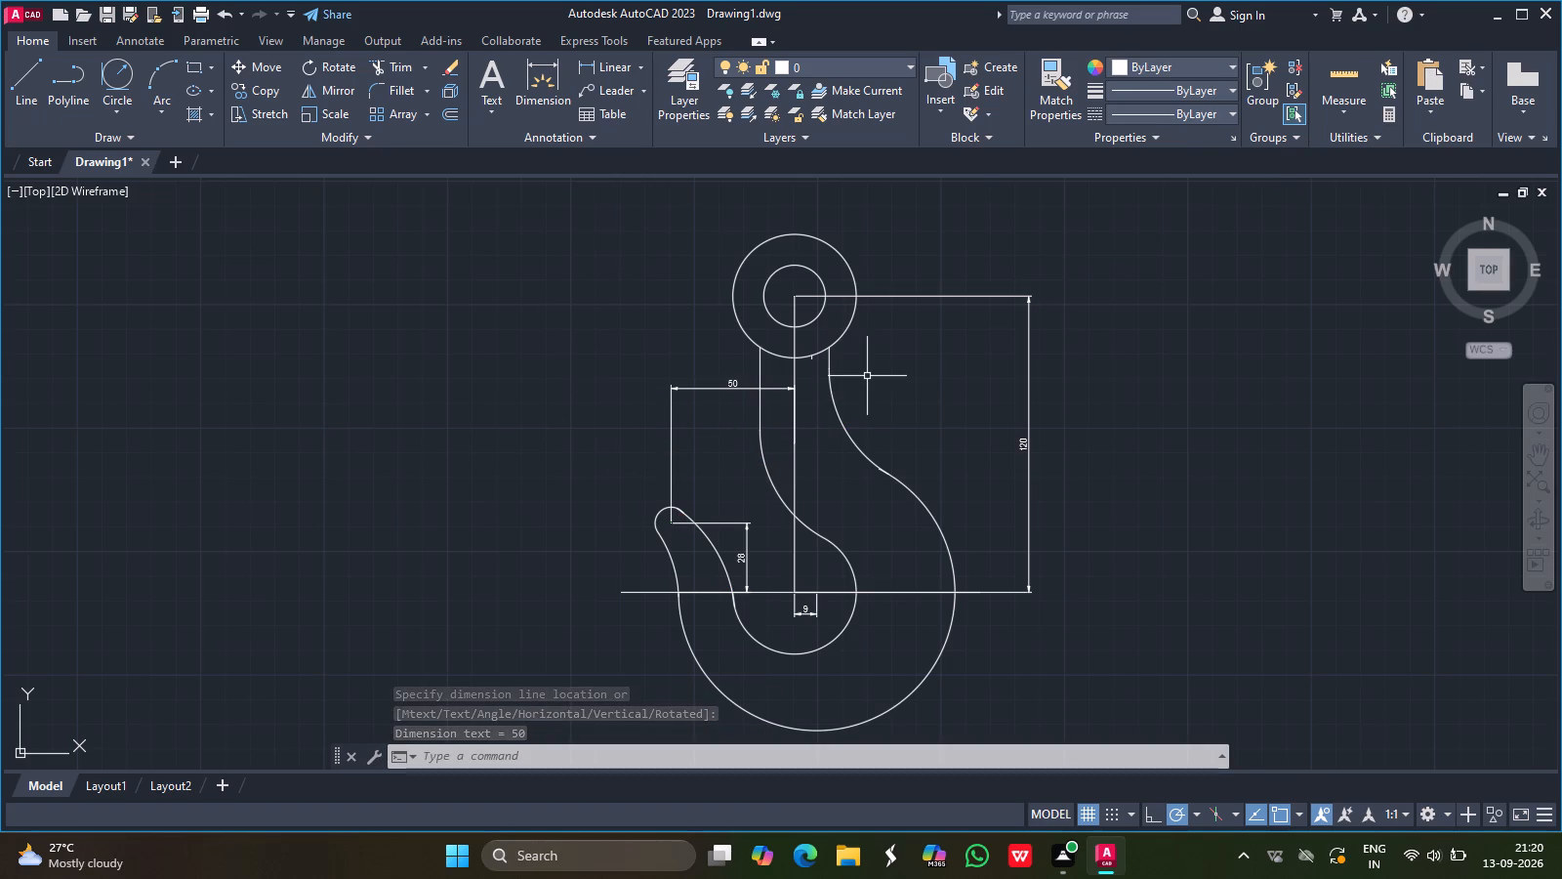
Add a horizontal linear dimension across the shank's two side lines, placed just below the tip-to-centreline dimension.
click(596, 70)
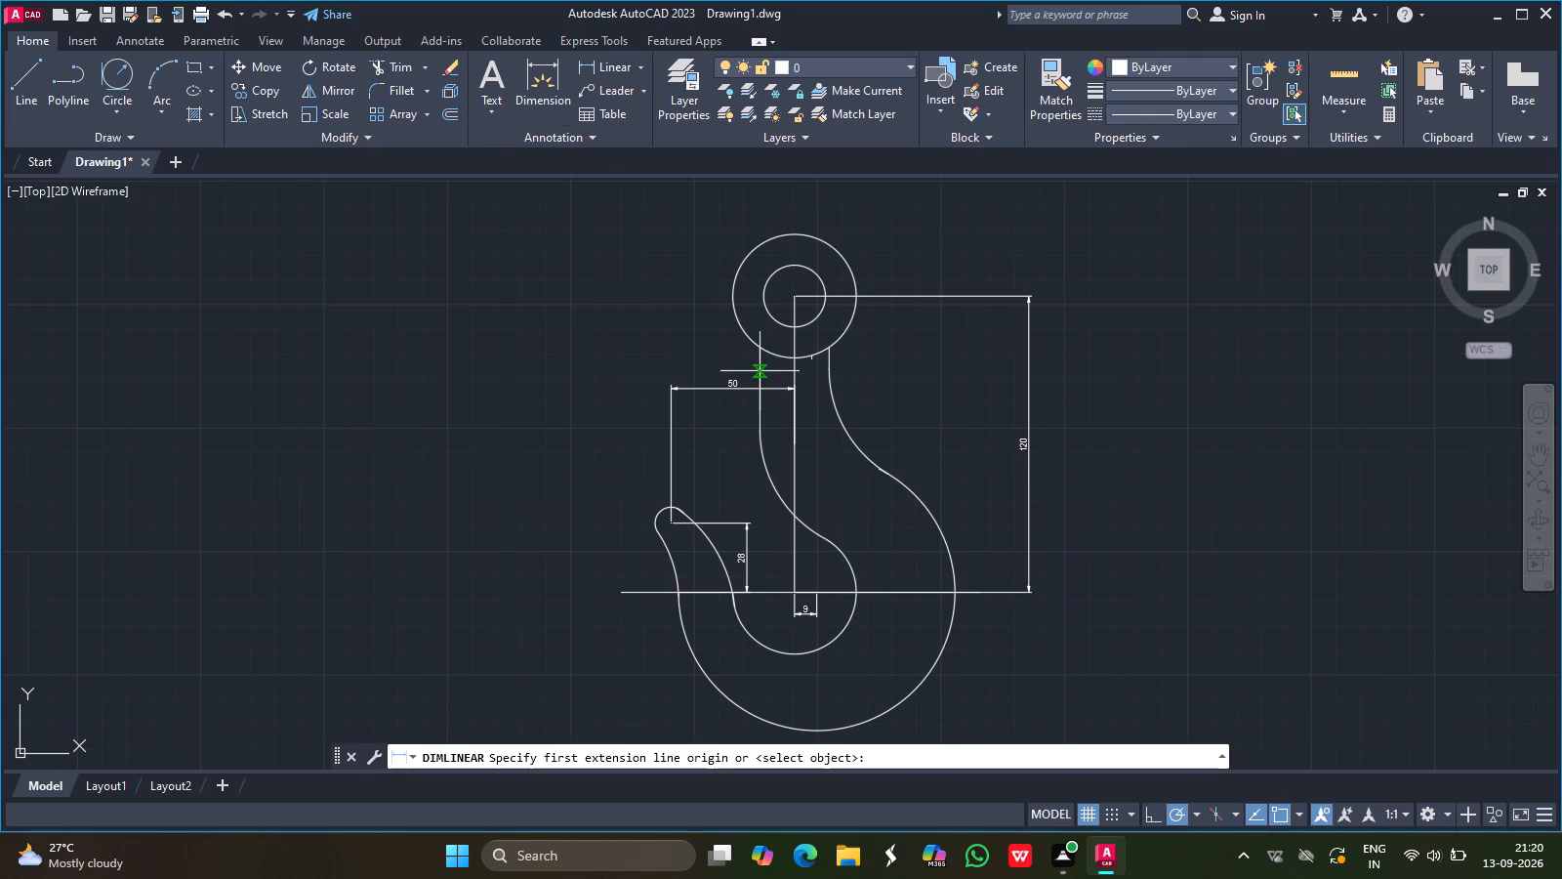
click(760, 371)
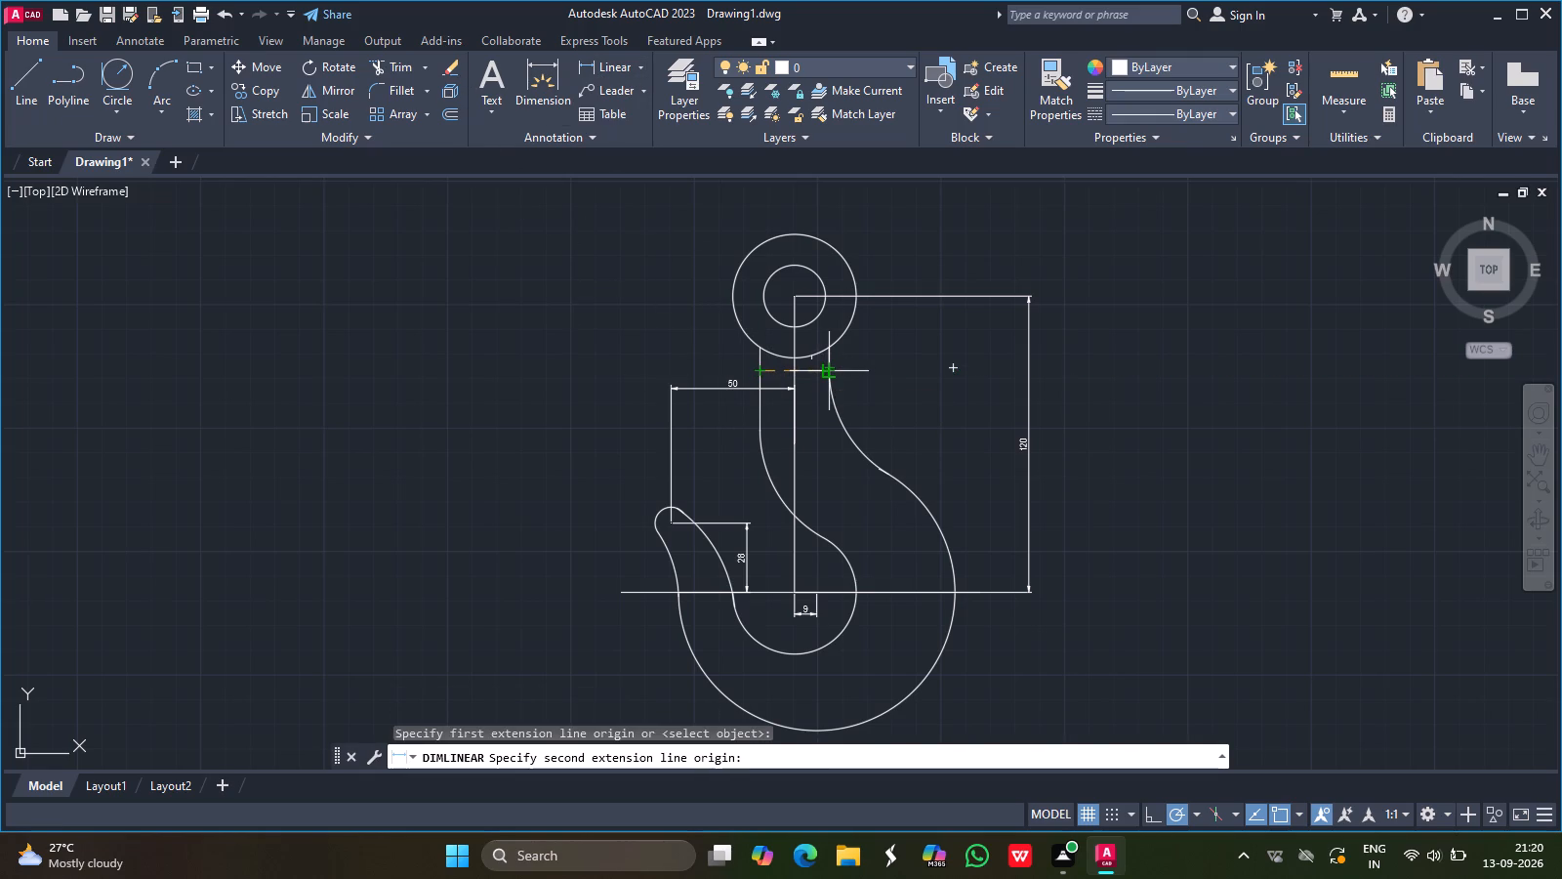
drag(828, 372, 832, 418)
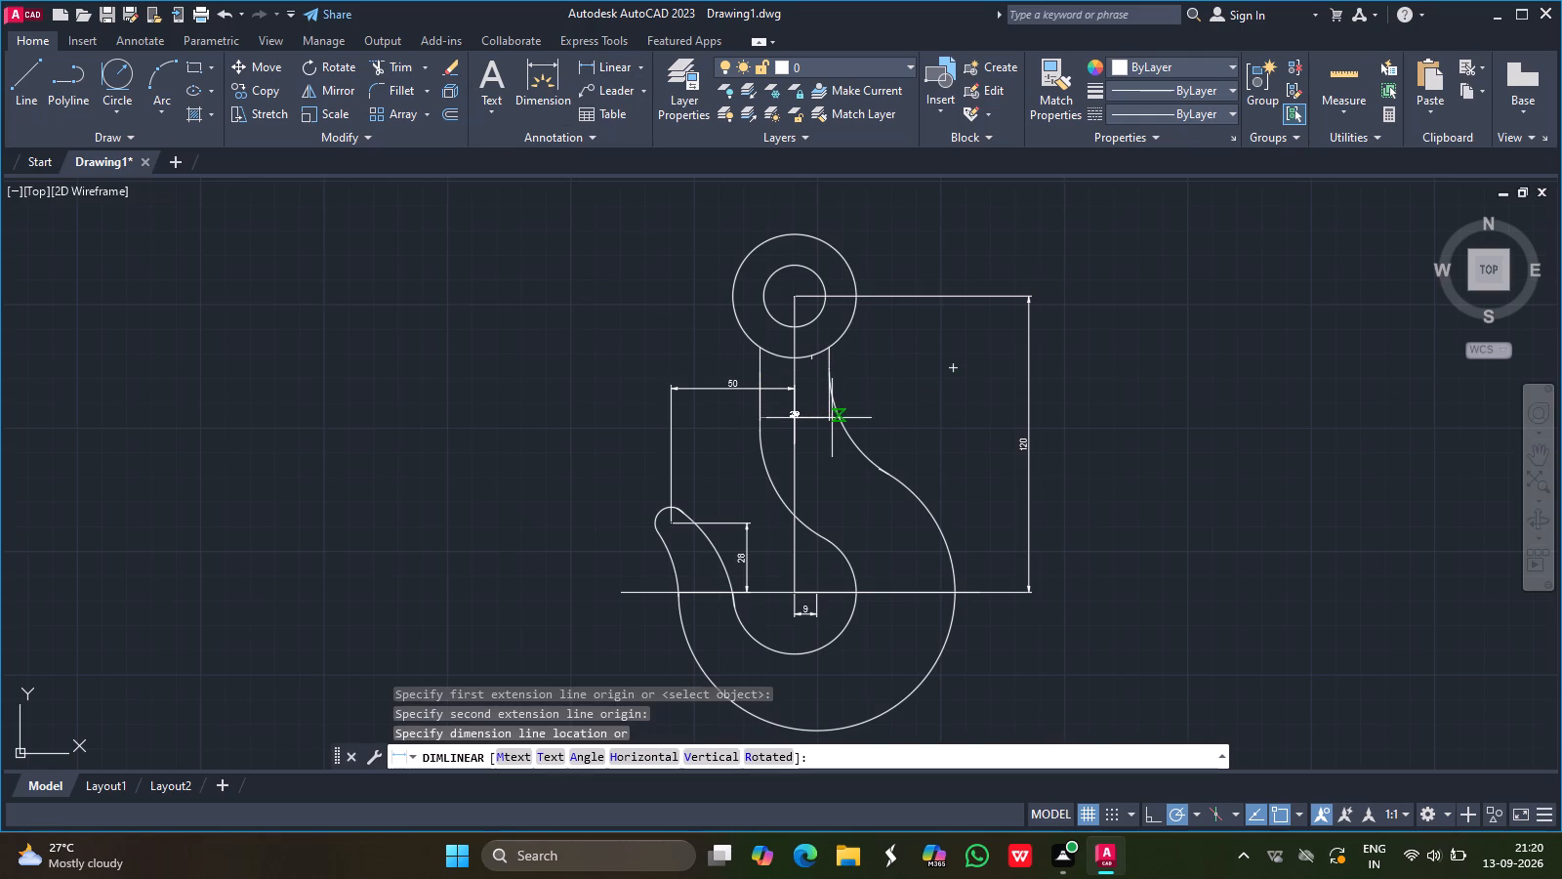
click(832, 418)
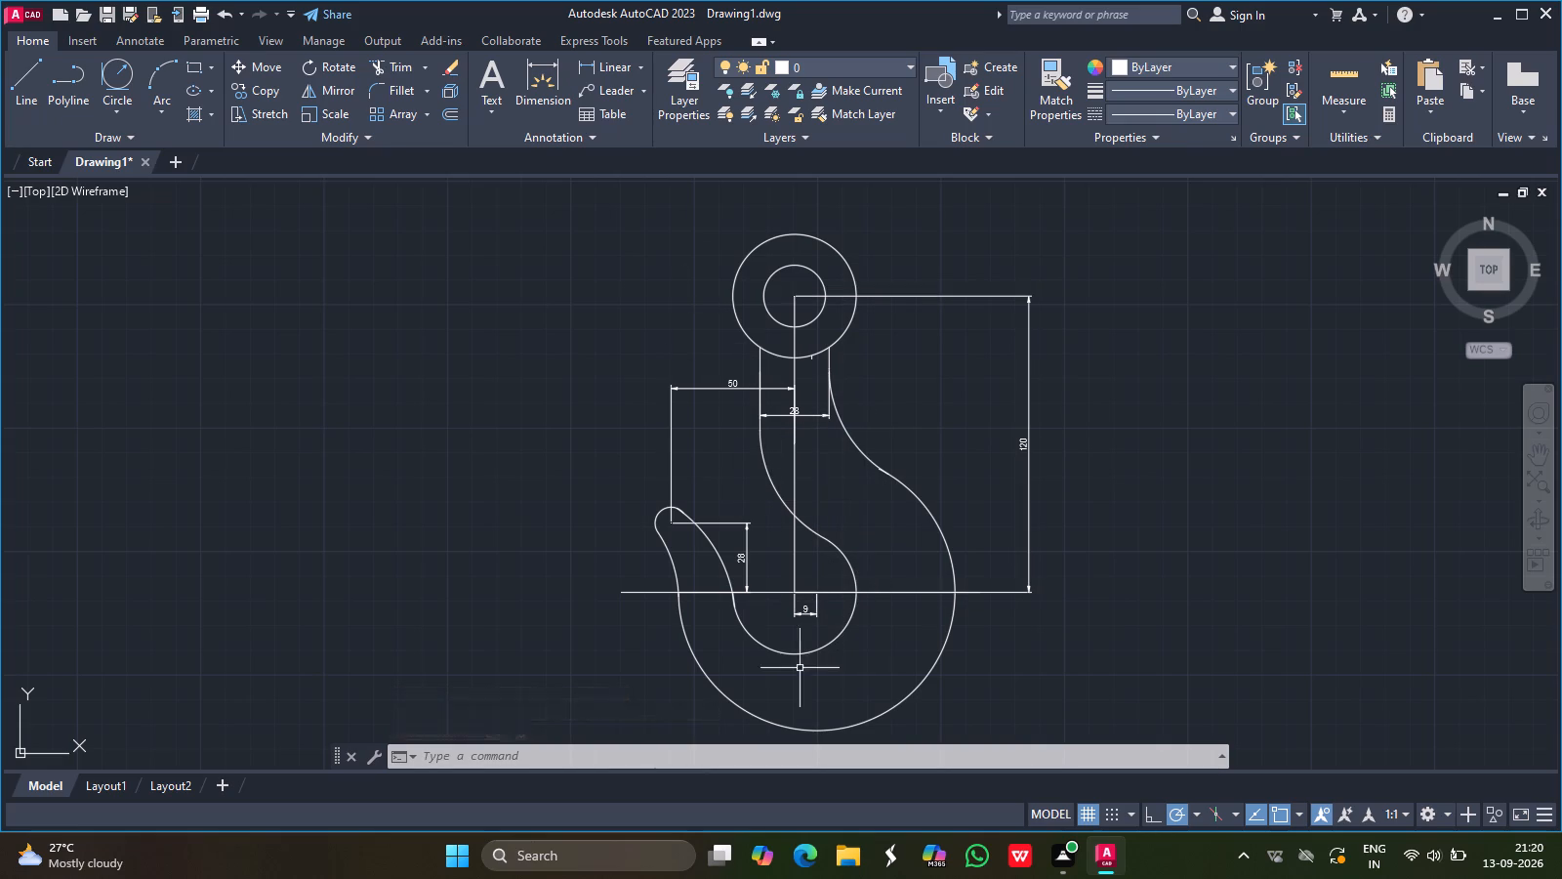
Add a radius dimension to the outer blend arc between the tip and the large hook arc, placed outside the hook.
click(639, 67)
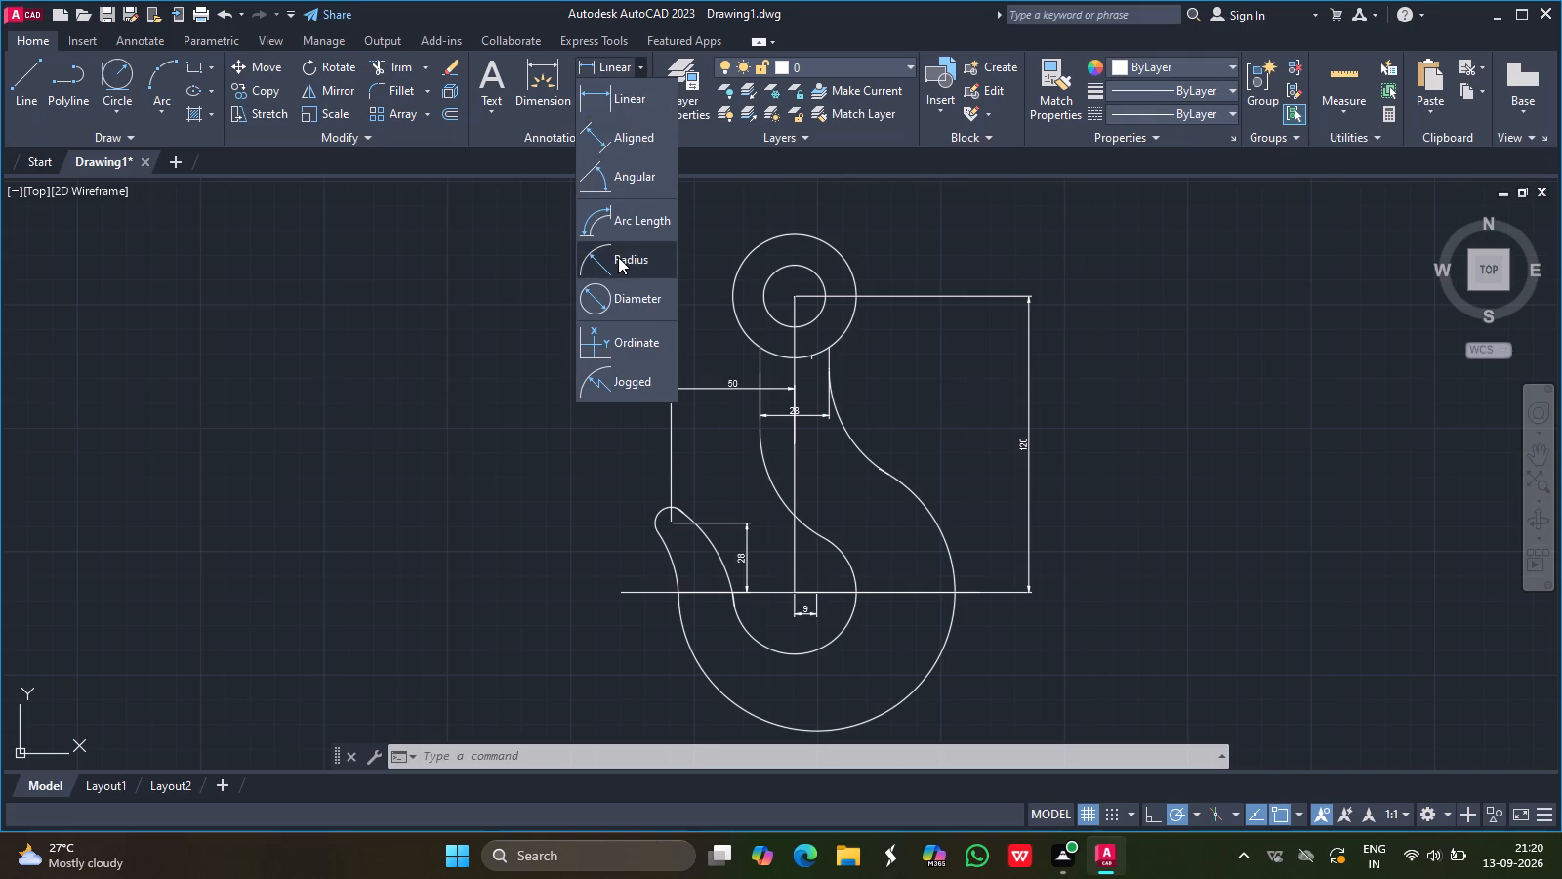
click(618, 257)
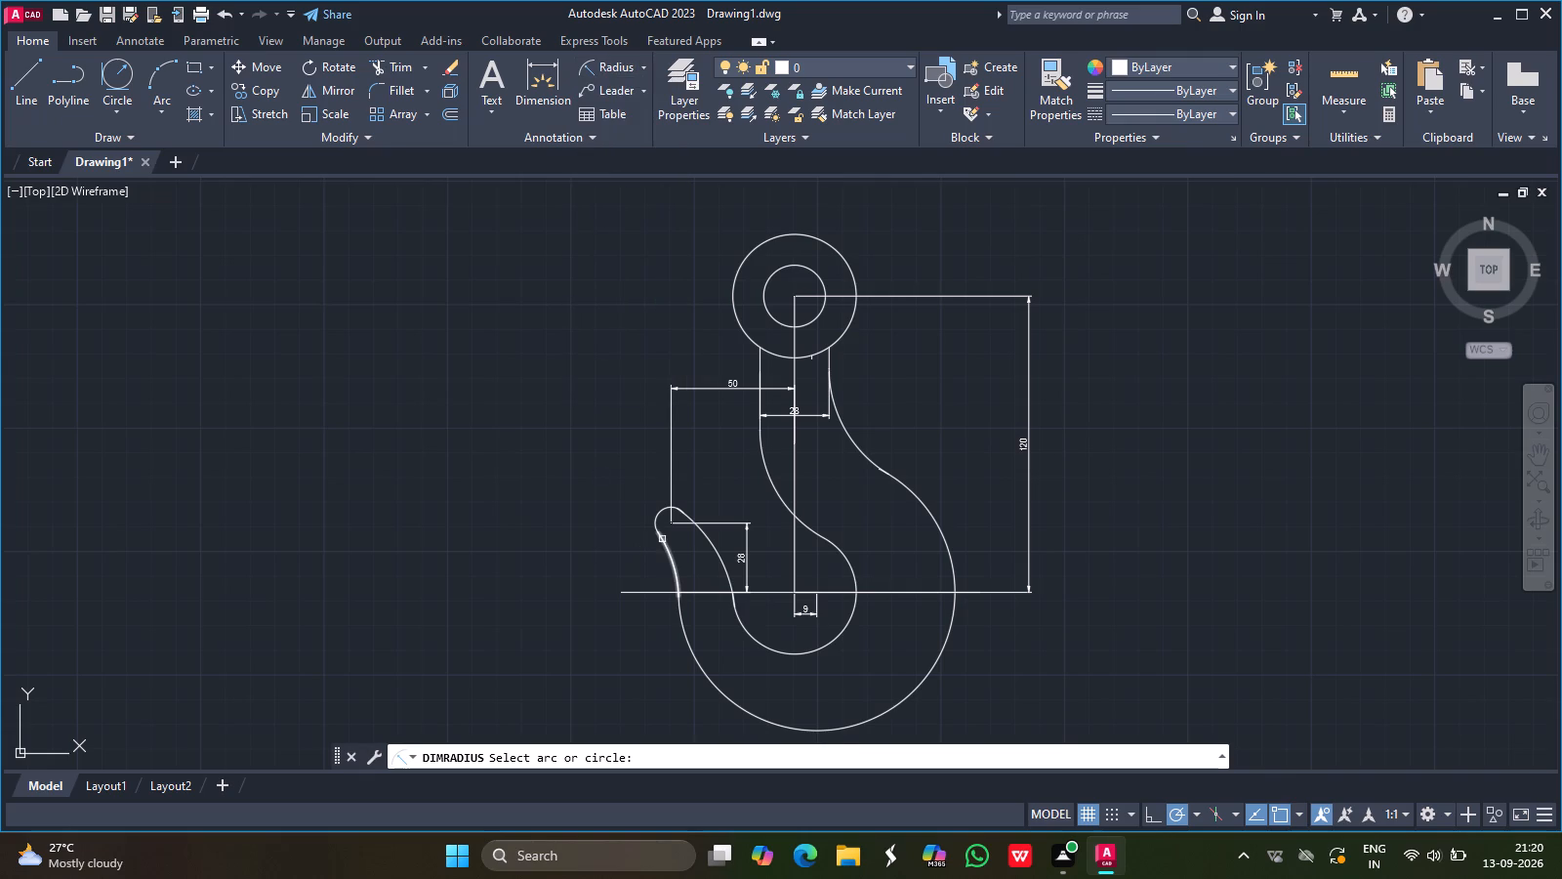
drag(662, 539, 638, 563)
click(638, 563)
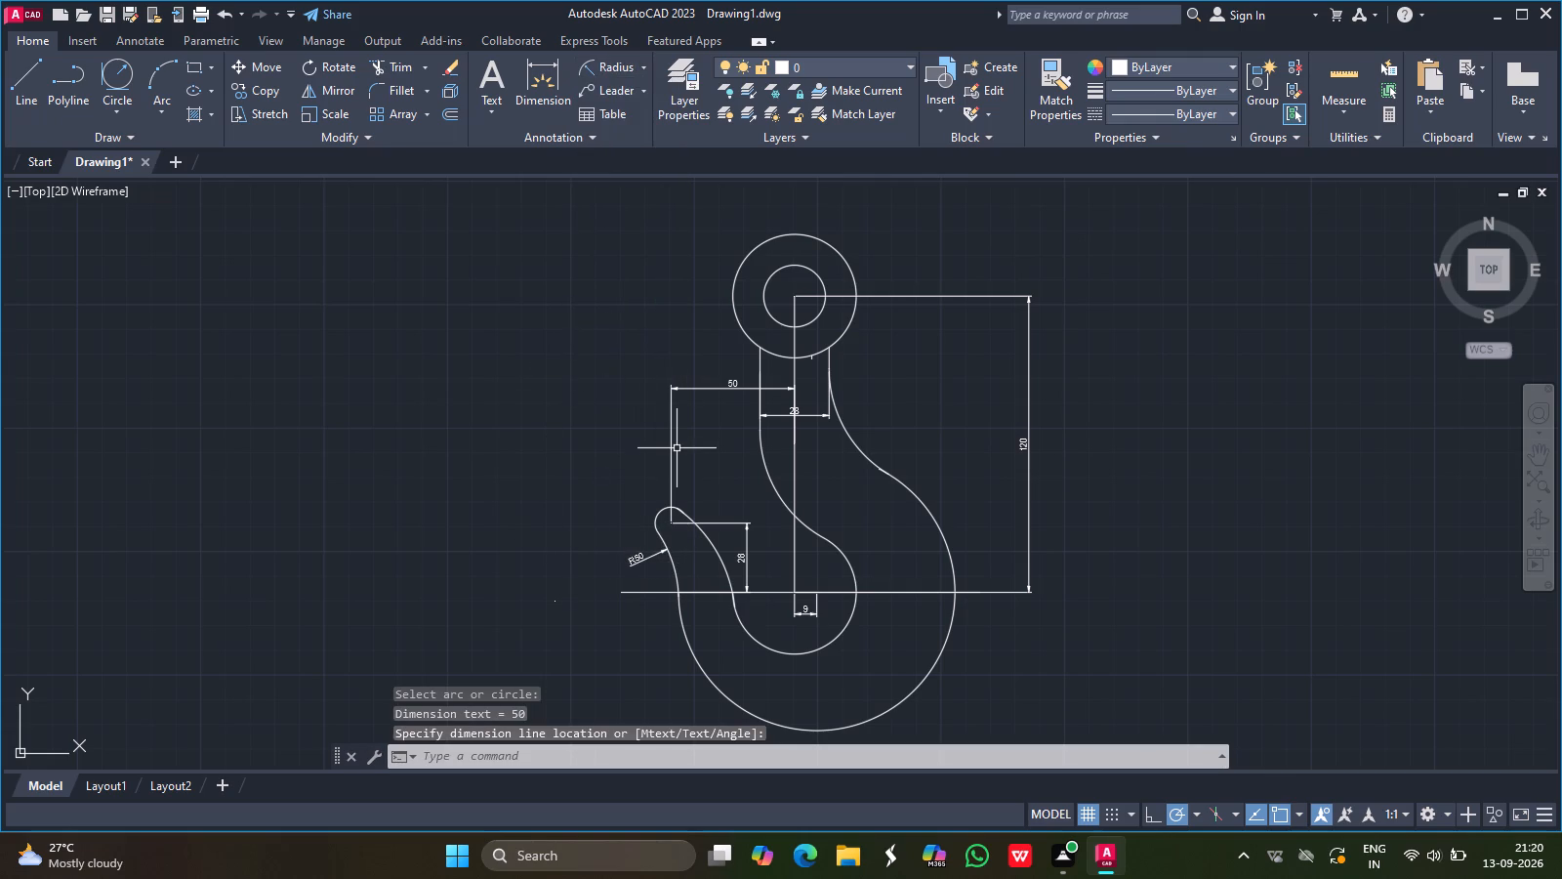
Erase the radius dimension on the outer blend arc between the tip and the large hook arc.
click(640, 562)
key(Delete)
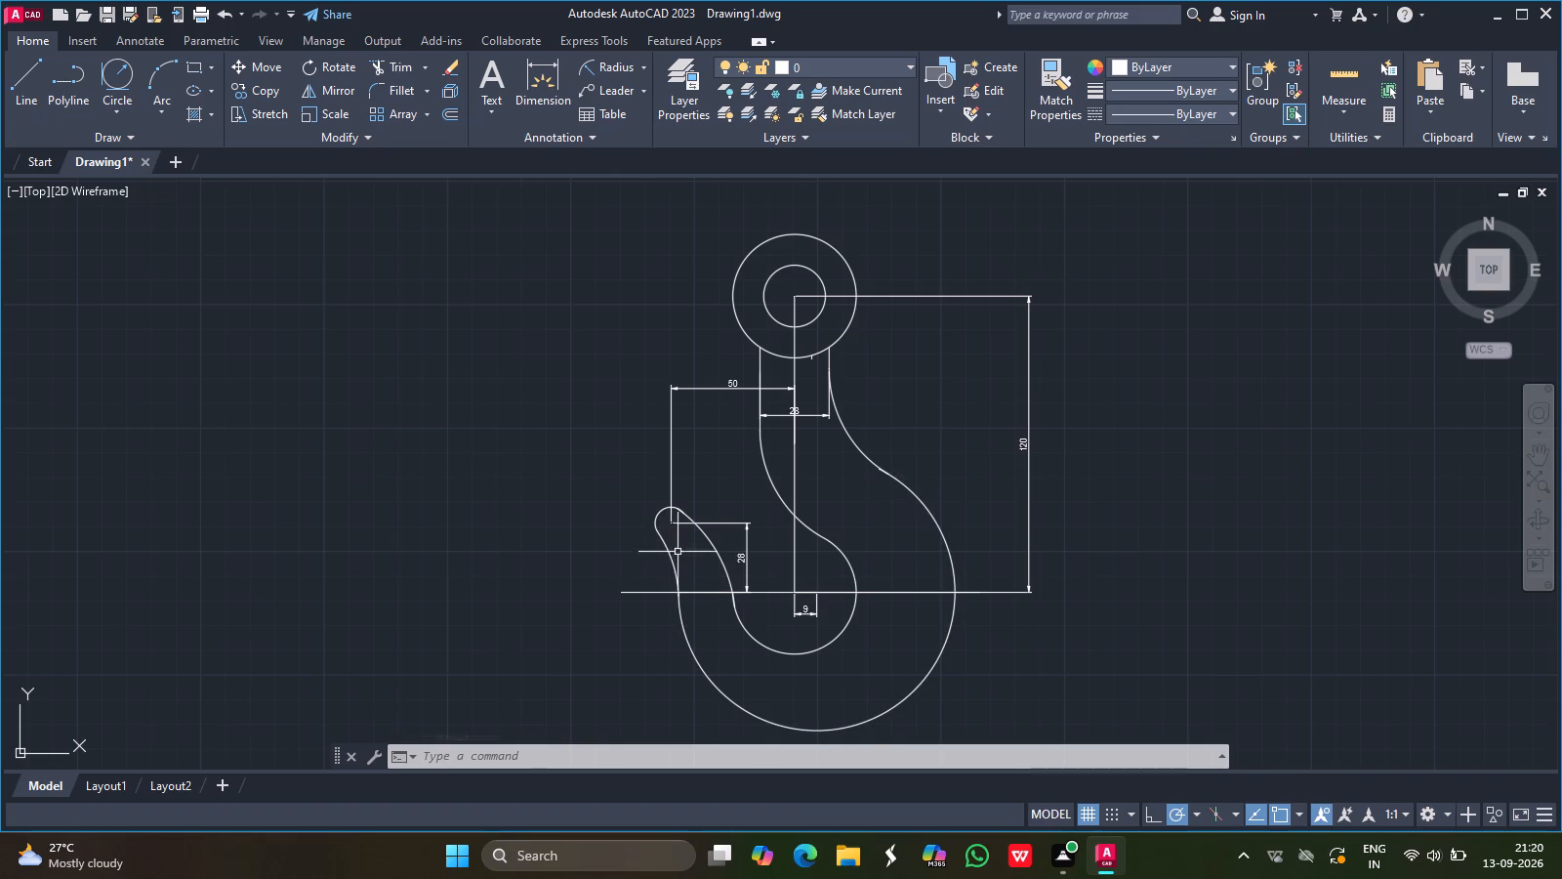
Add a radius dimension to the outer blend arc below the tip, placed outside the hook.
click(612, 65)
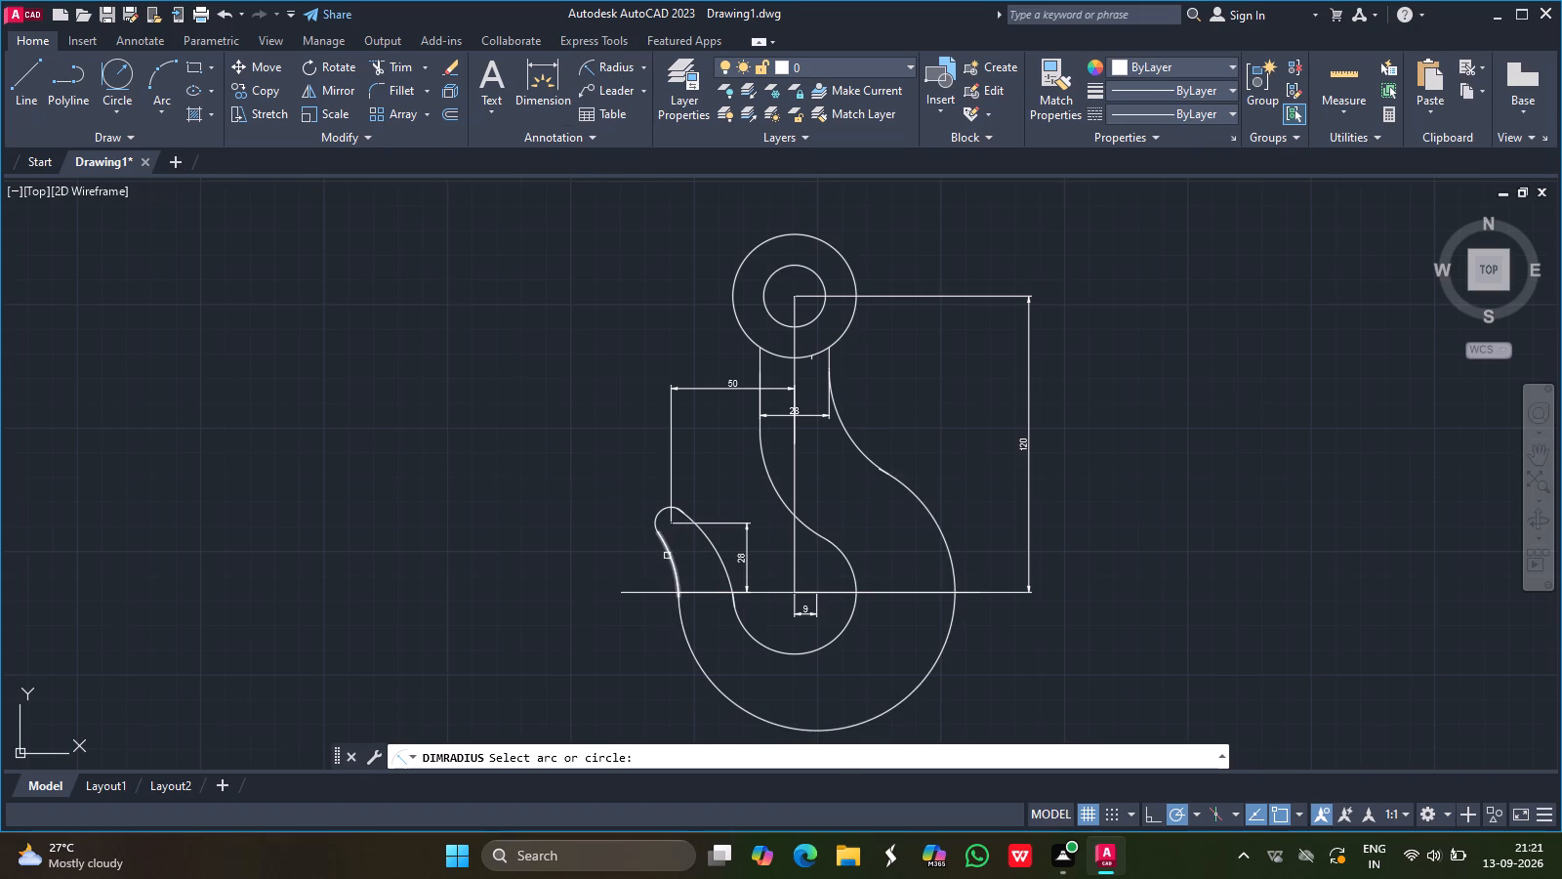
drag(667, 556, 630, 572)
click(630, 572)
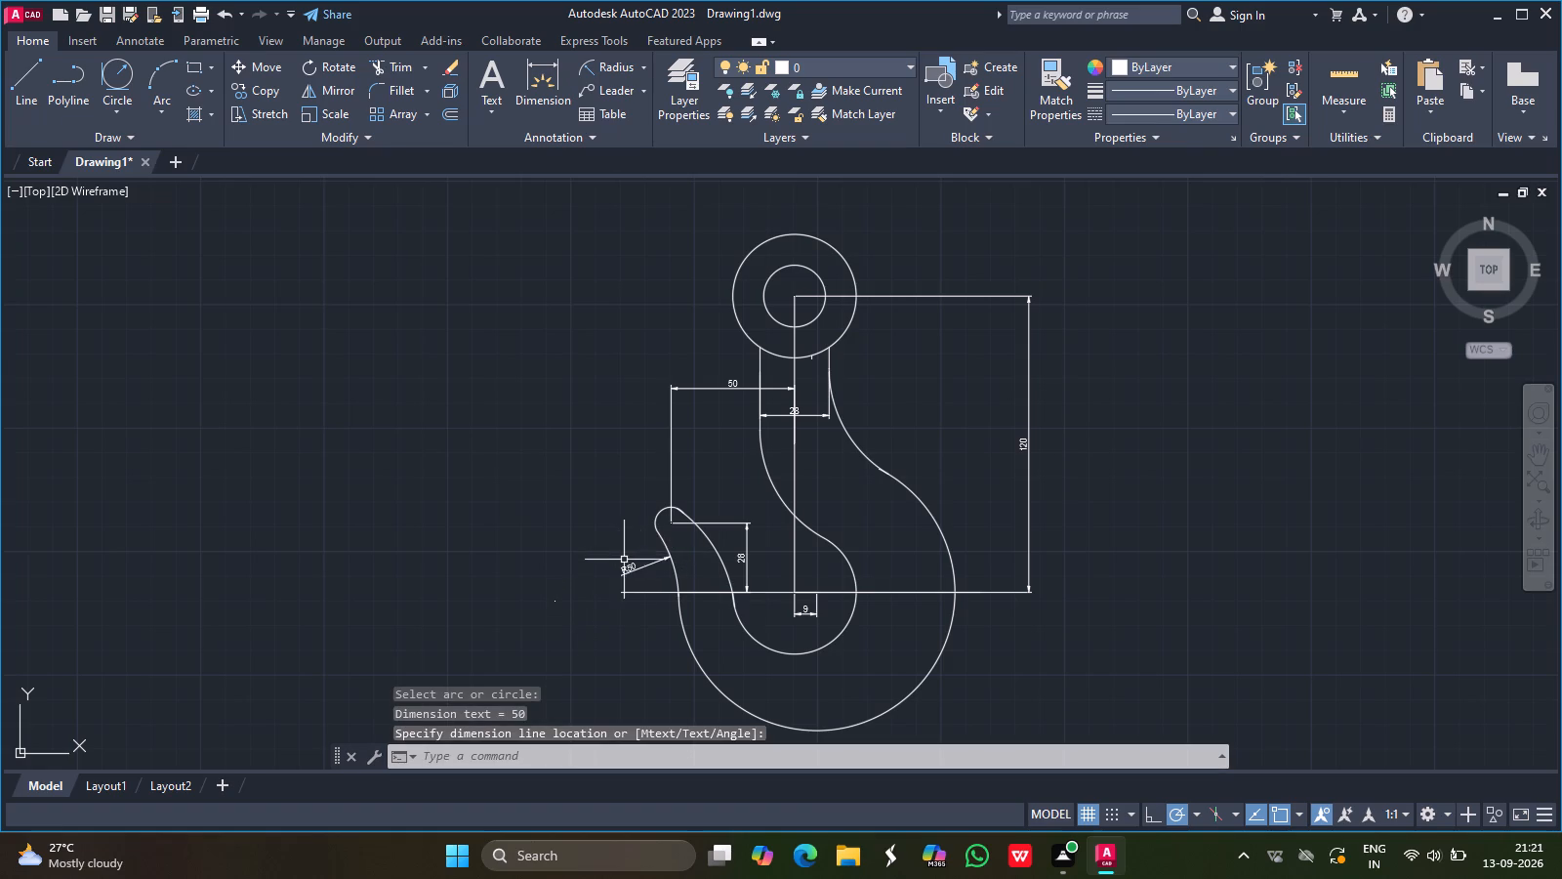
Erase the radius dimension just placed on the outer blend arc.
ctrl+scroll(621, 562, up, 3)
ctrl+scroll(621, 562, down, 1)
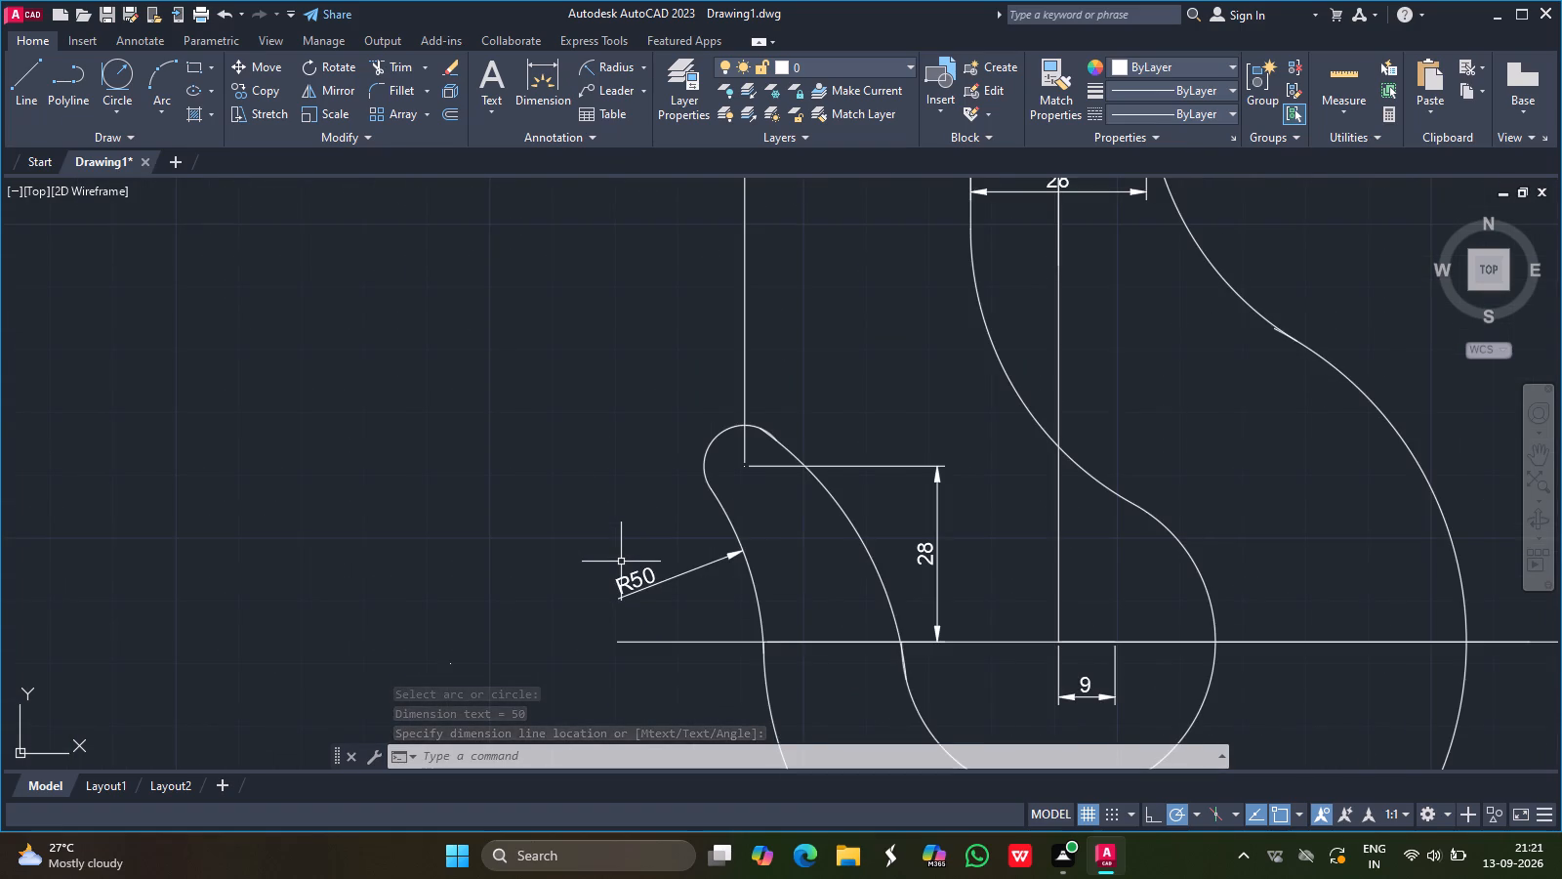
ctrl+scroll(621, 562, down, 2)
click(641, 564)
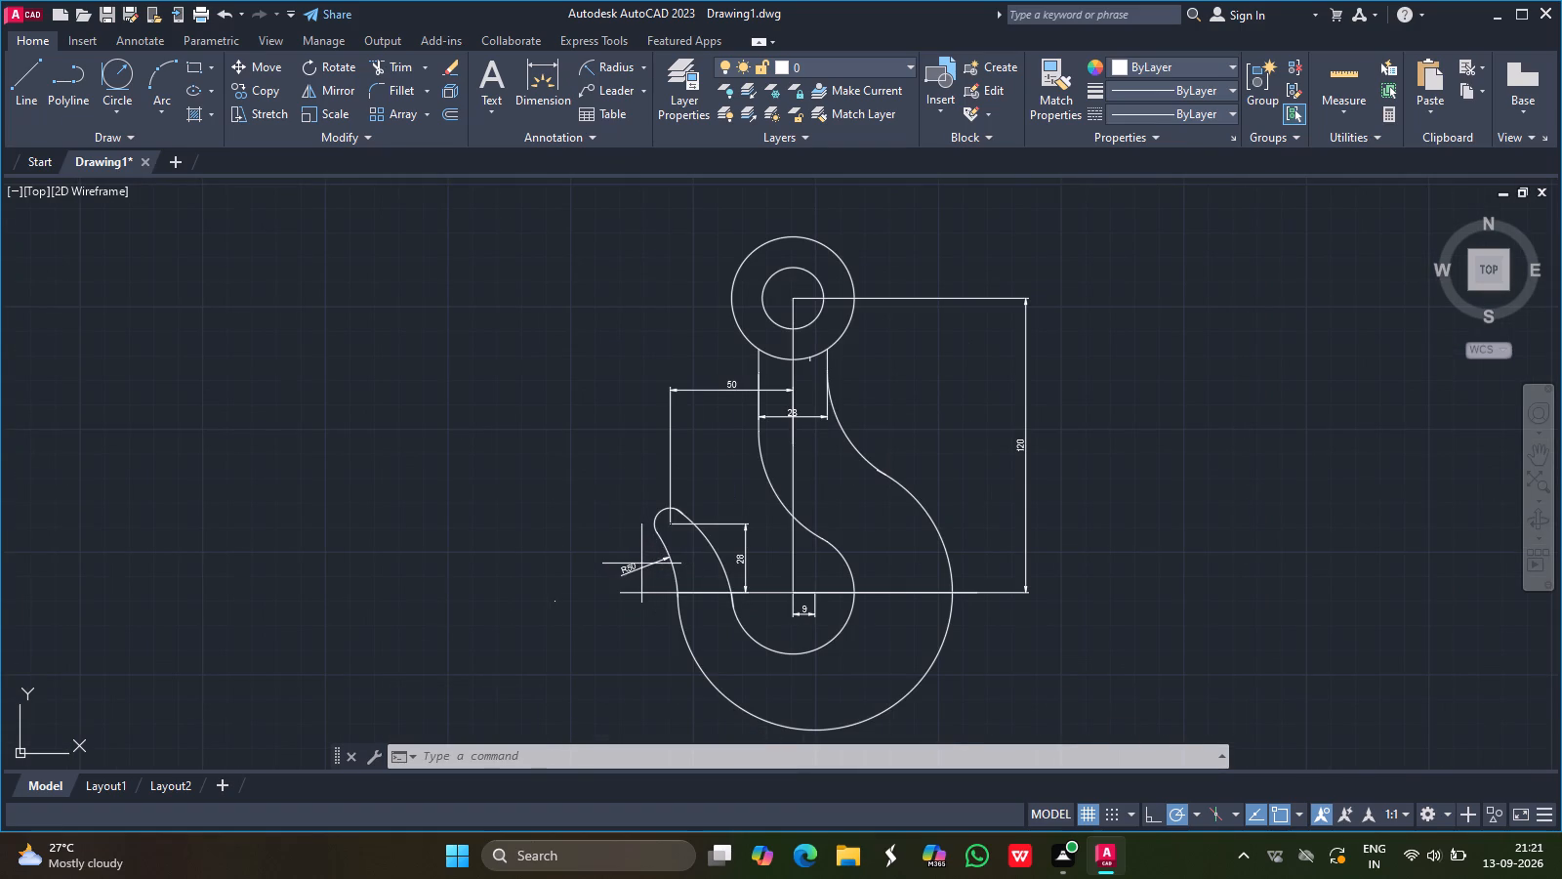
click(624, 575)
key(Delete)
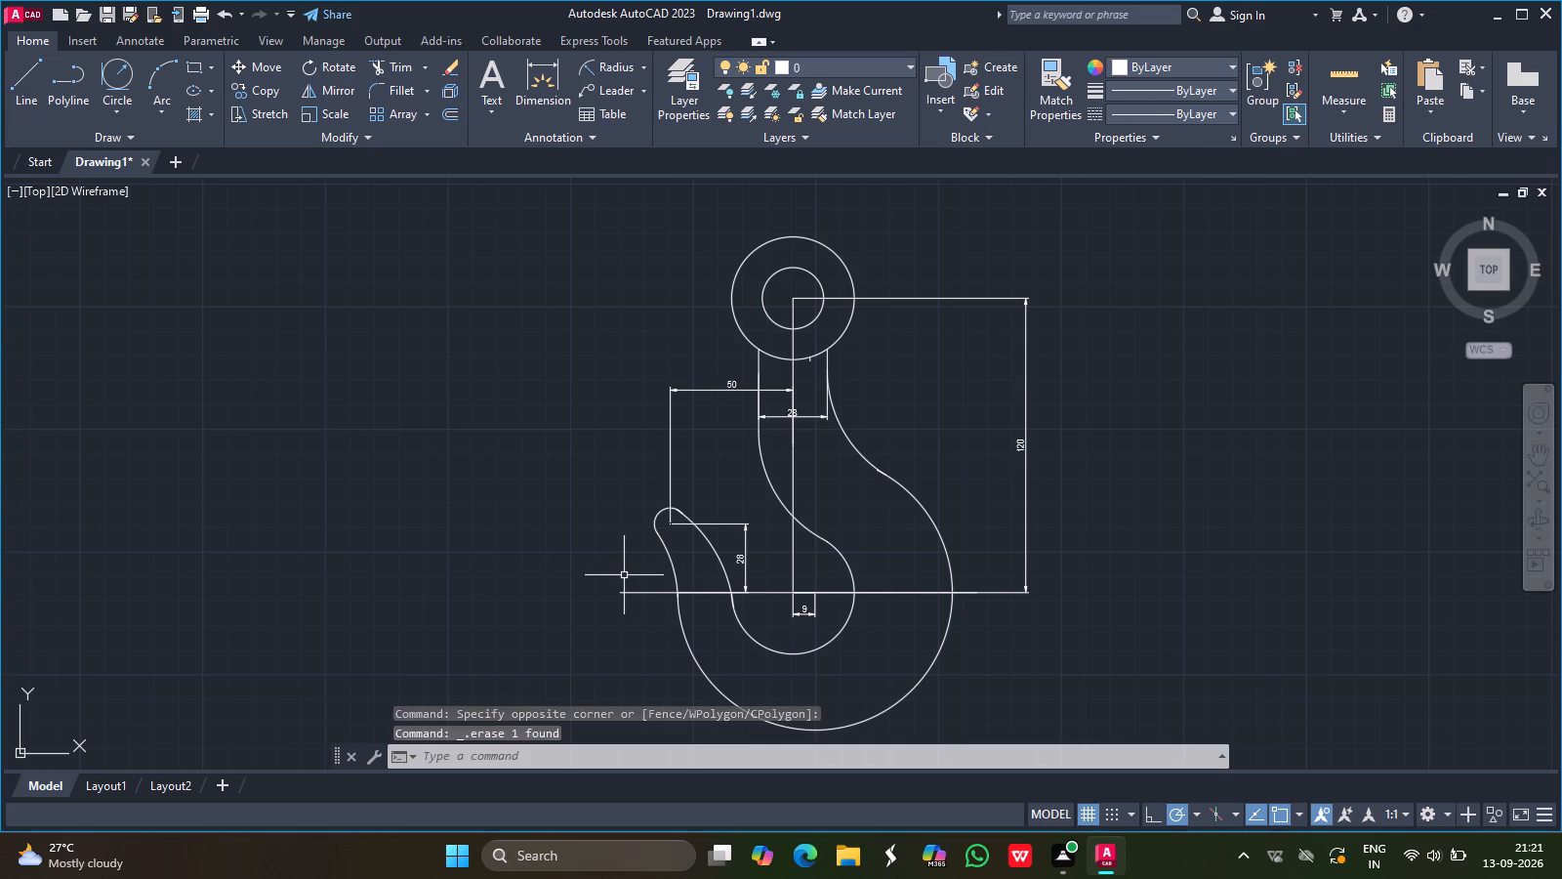
Erase the outer blend arc between the tip arc and the large hook arc.
click(670, 559)
key(Delete)
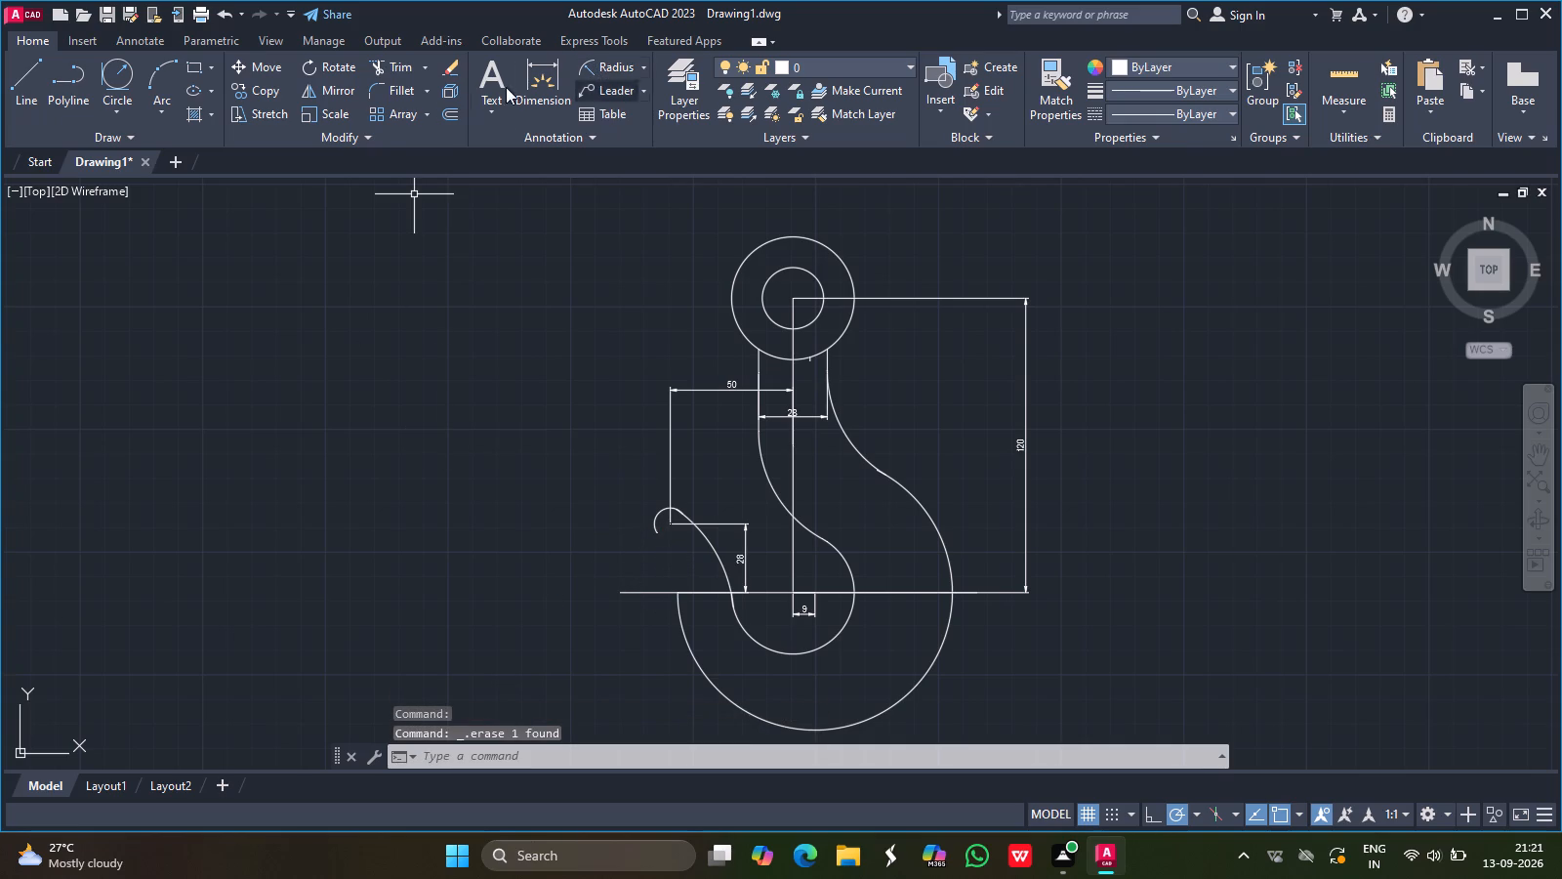
Fillet the tip arc to the large hook arc on the outer side with a radius of 38.
click(385, 81)
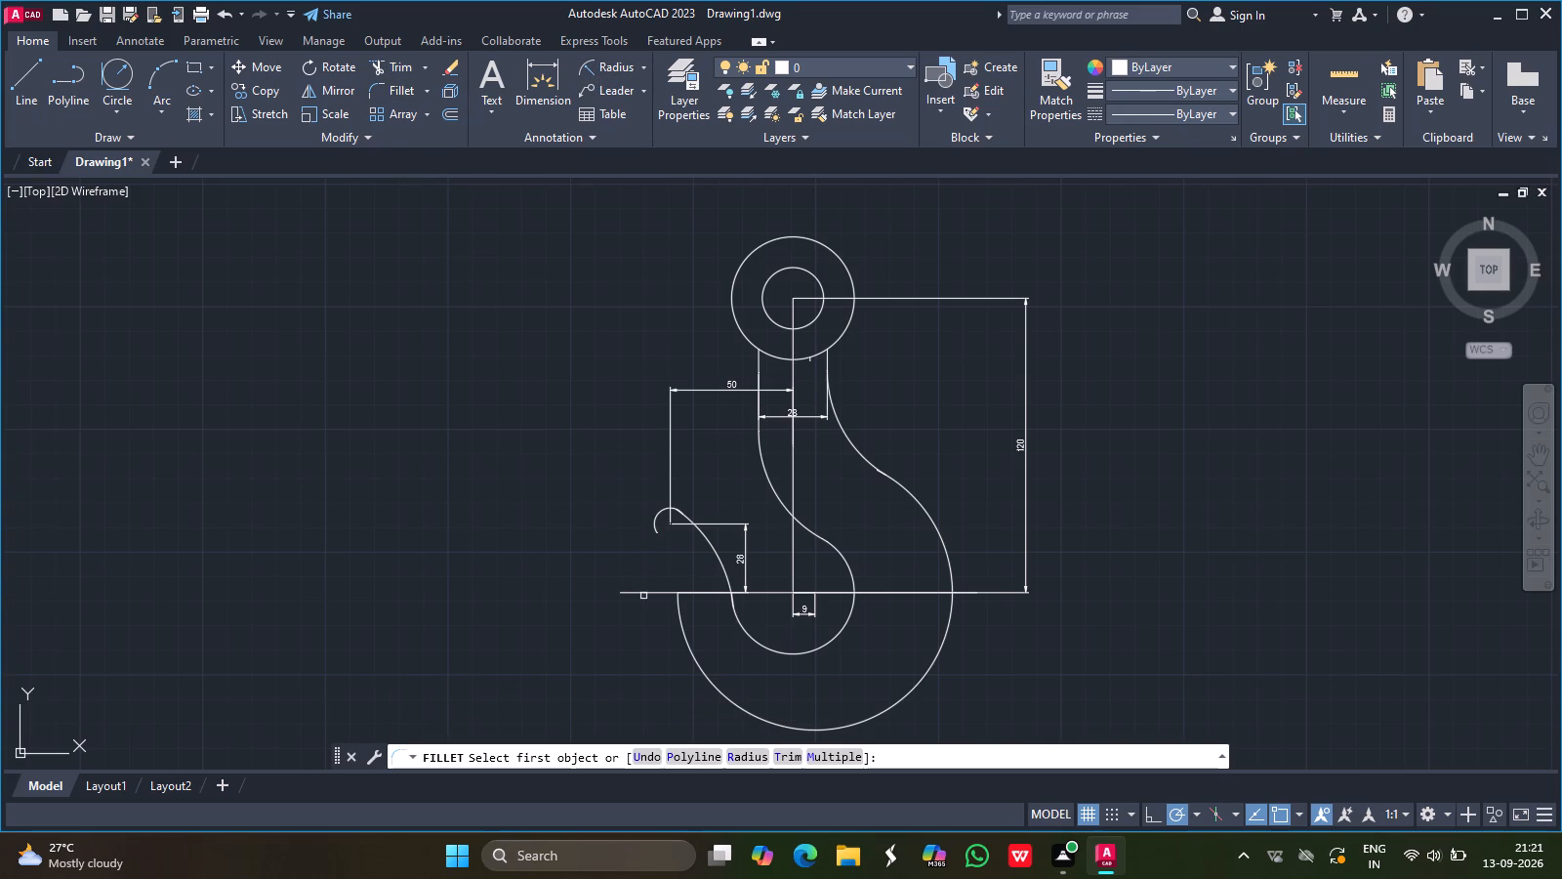
click(741, 756)
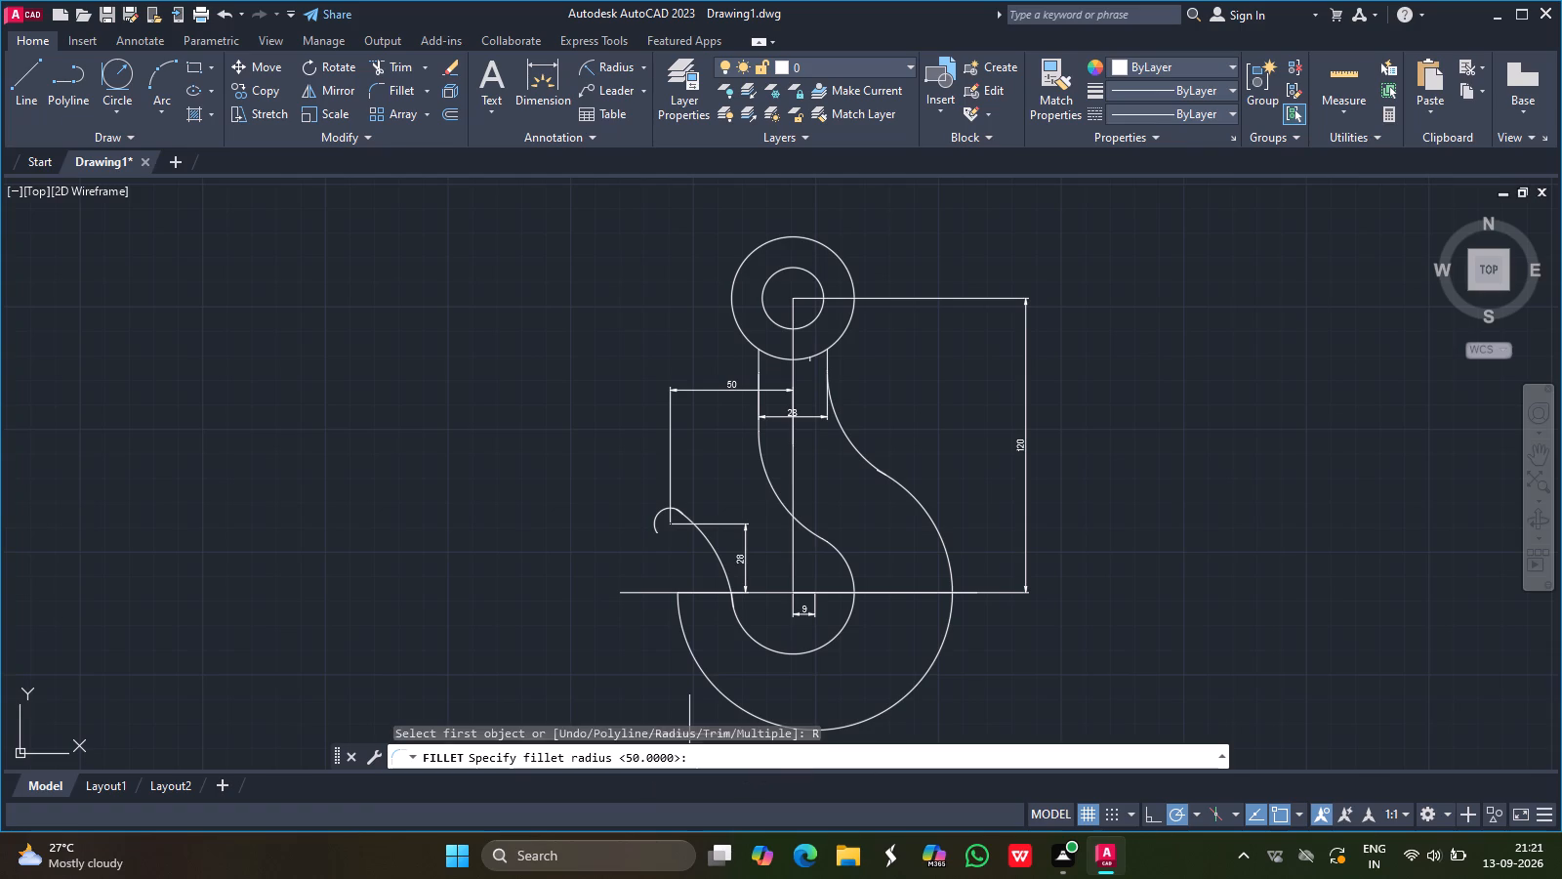
text(38)
key(Return)
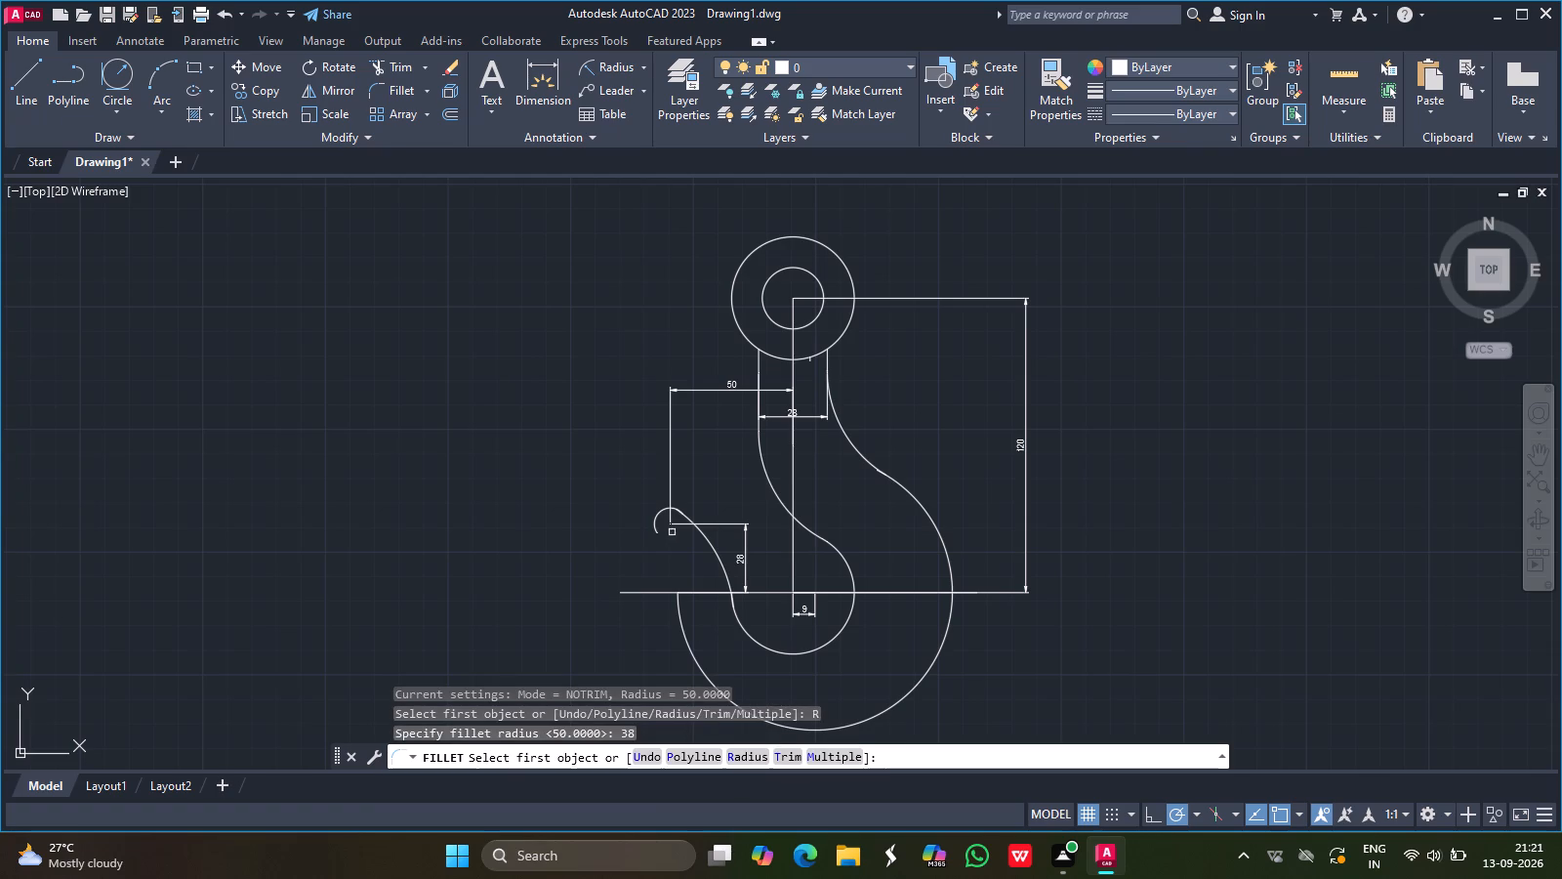
click(655, 525)
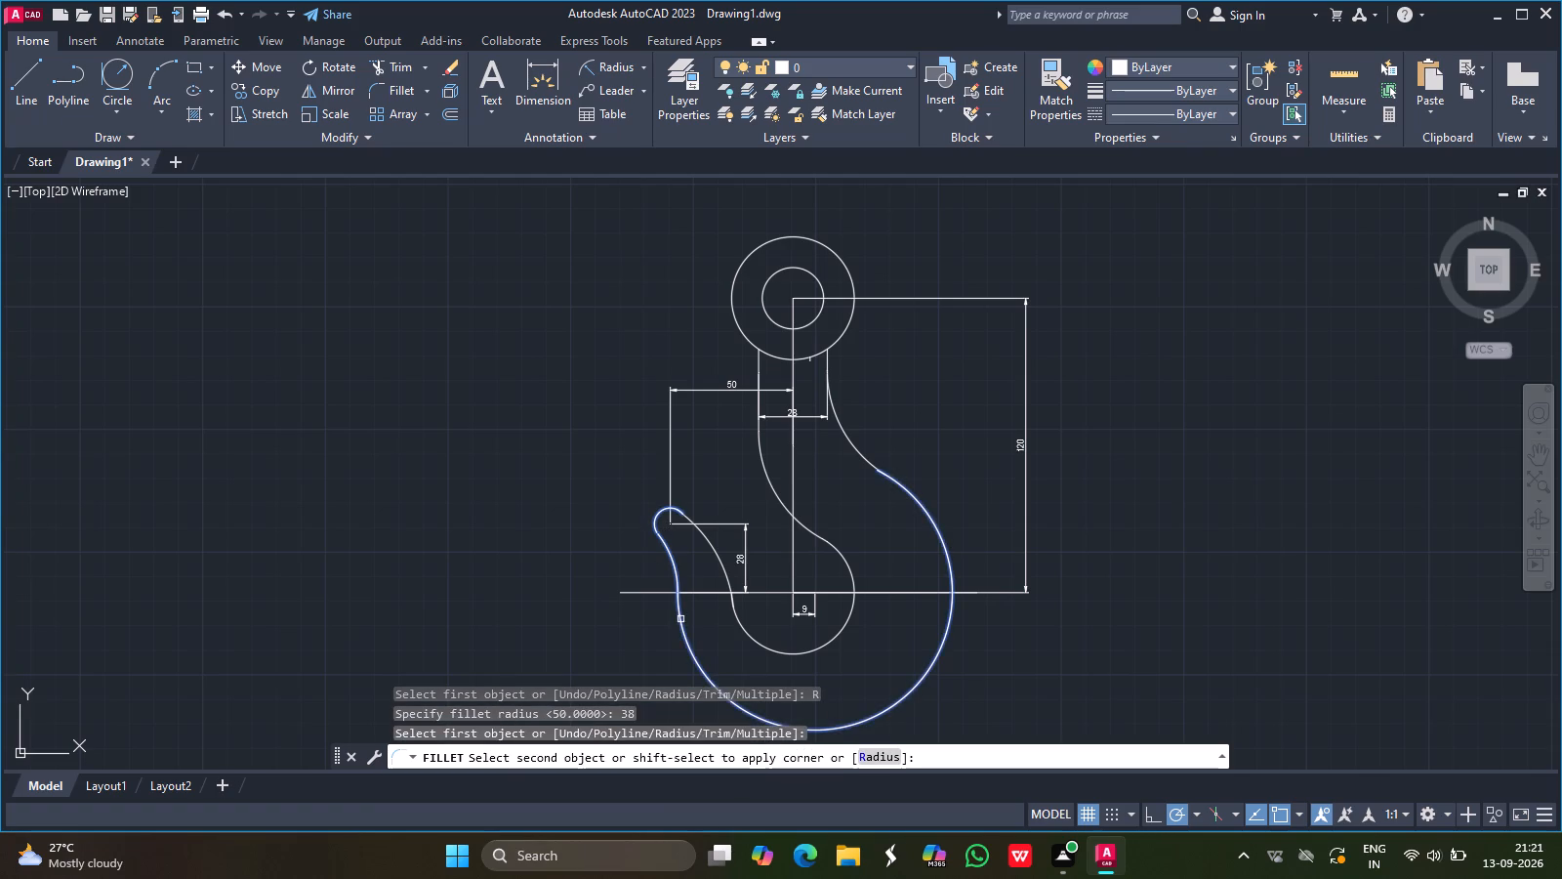
click(680, 618)
key(Escape)
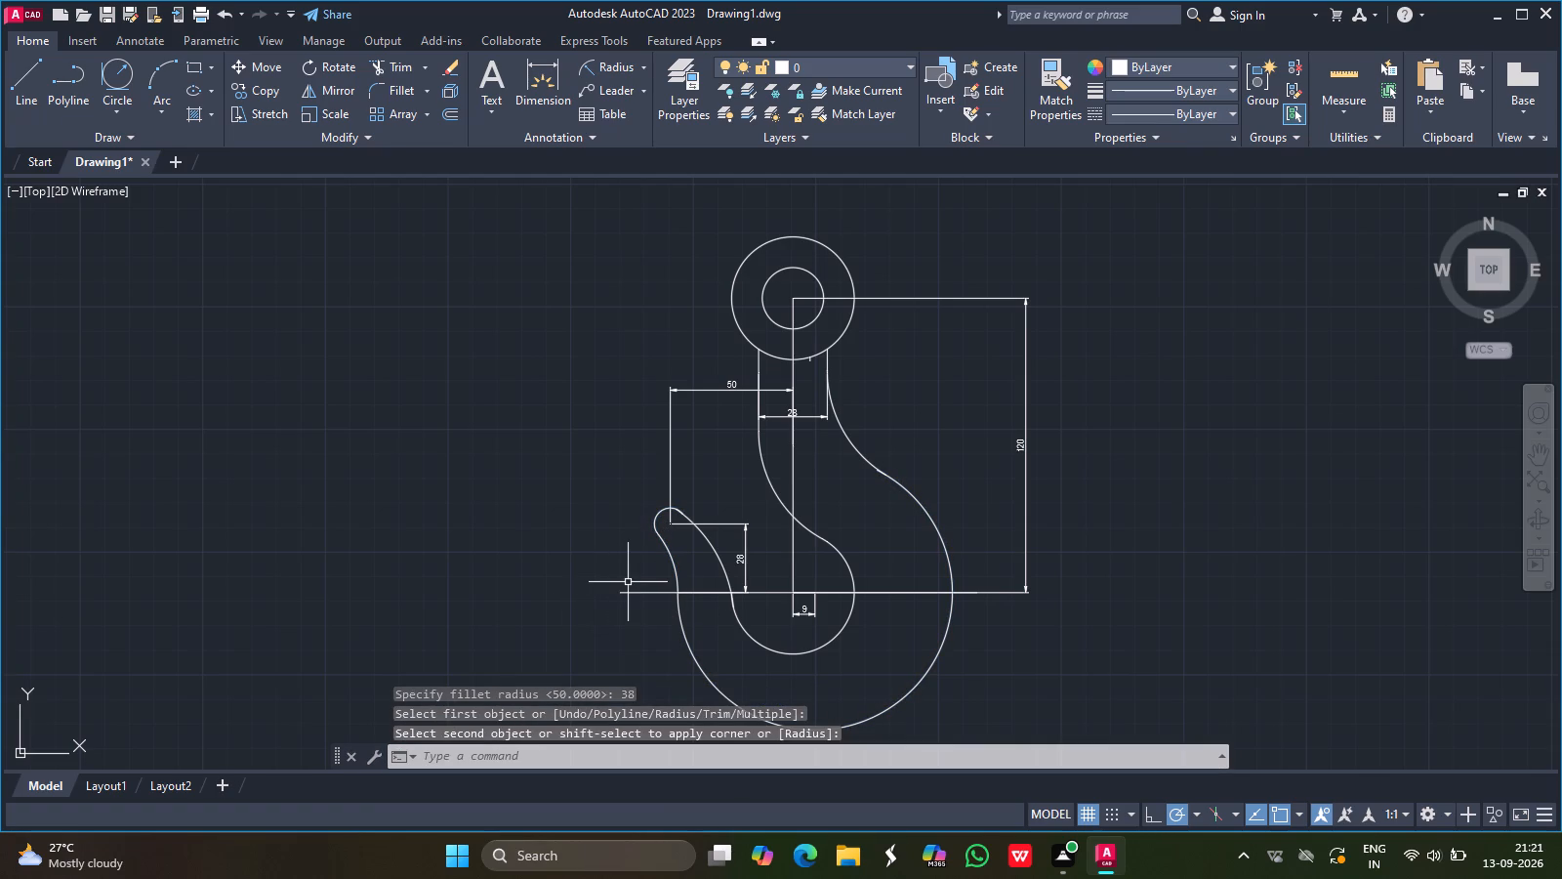
Add a radius dimension to the new outer blend arc below the tip, placed just outside the hook.
click(596, 69)
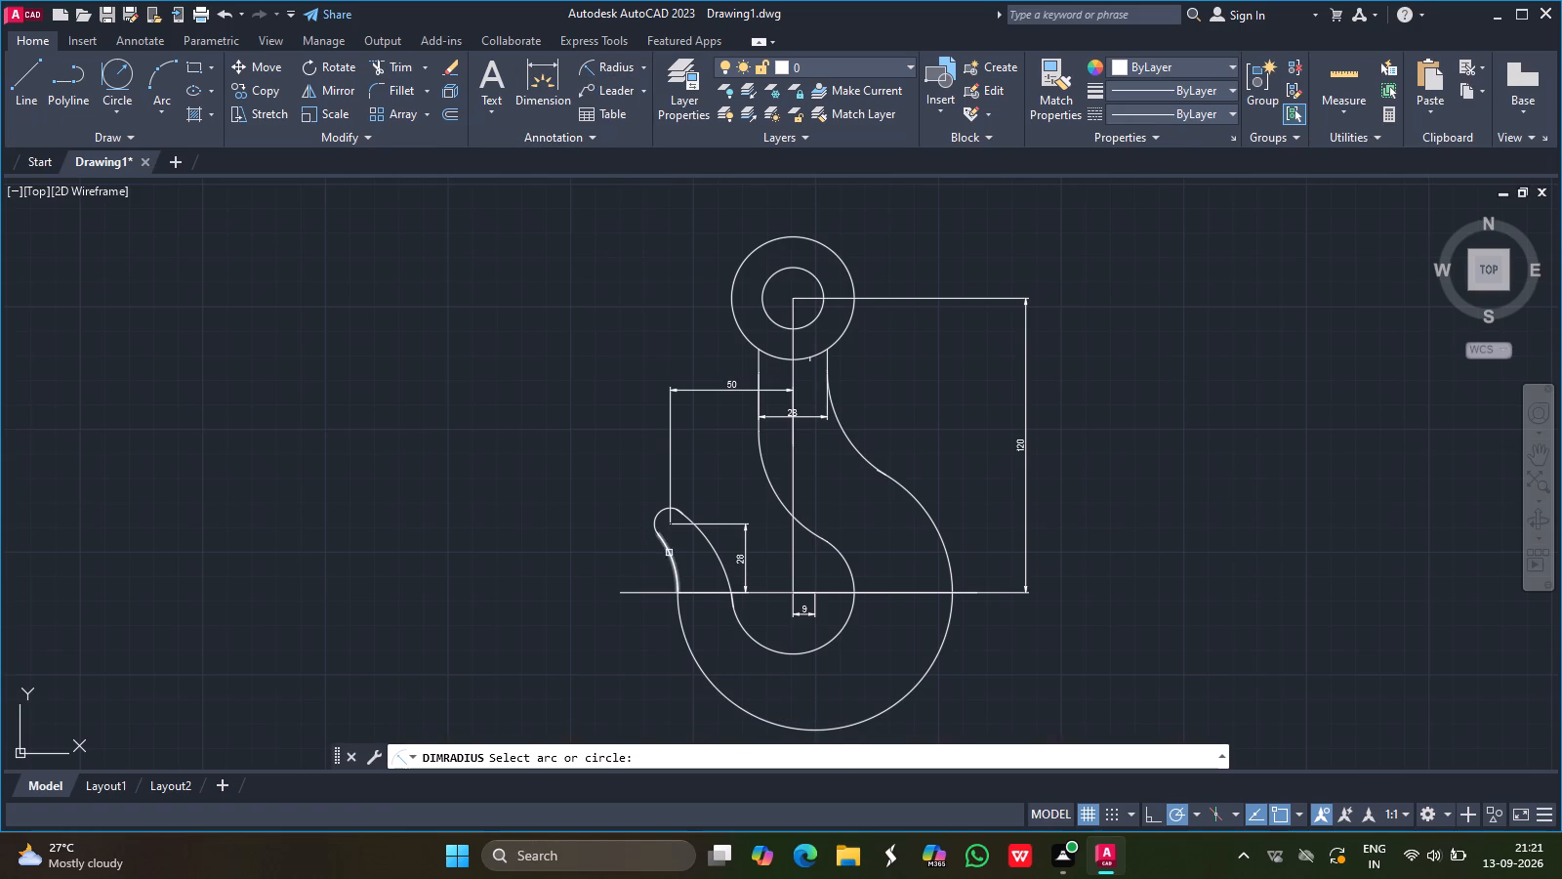
drag(669, 553, 645, 569)
click(645, 569)
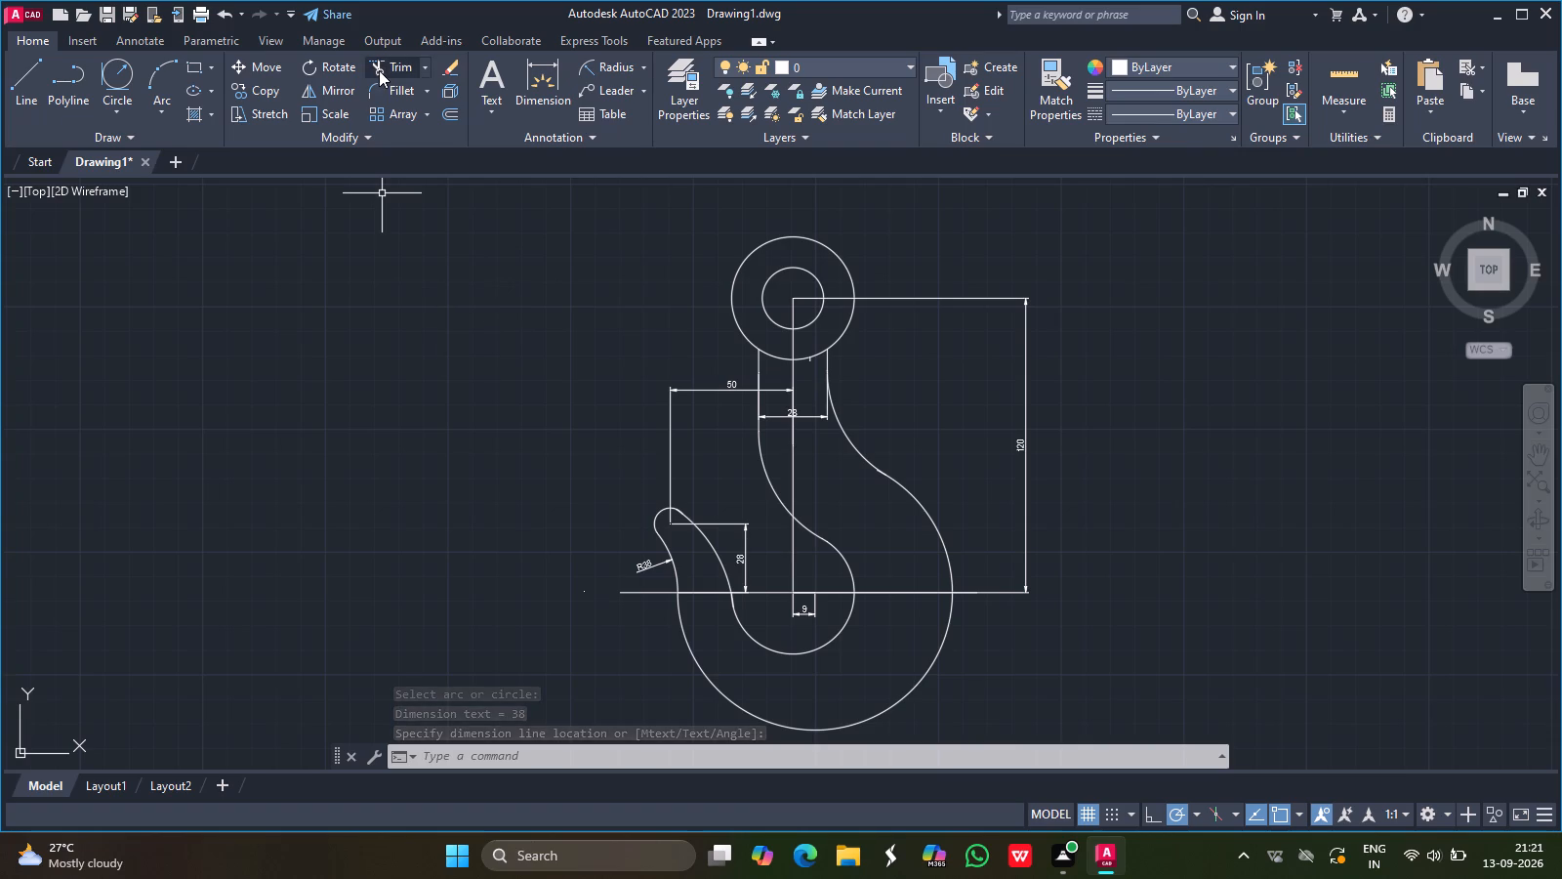
Add a radius dimension to the inner blend arc of the tip, placed outside the hook below the outer blend arc's dimension.
click(597, 69)
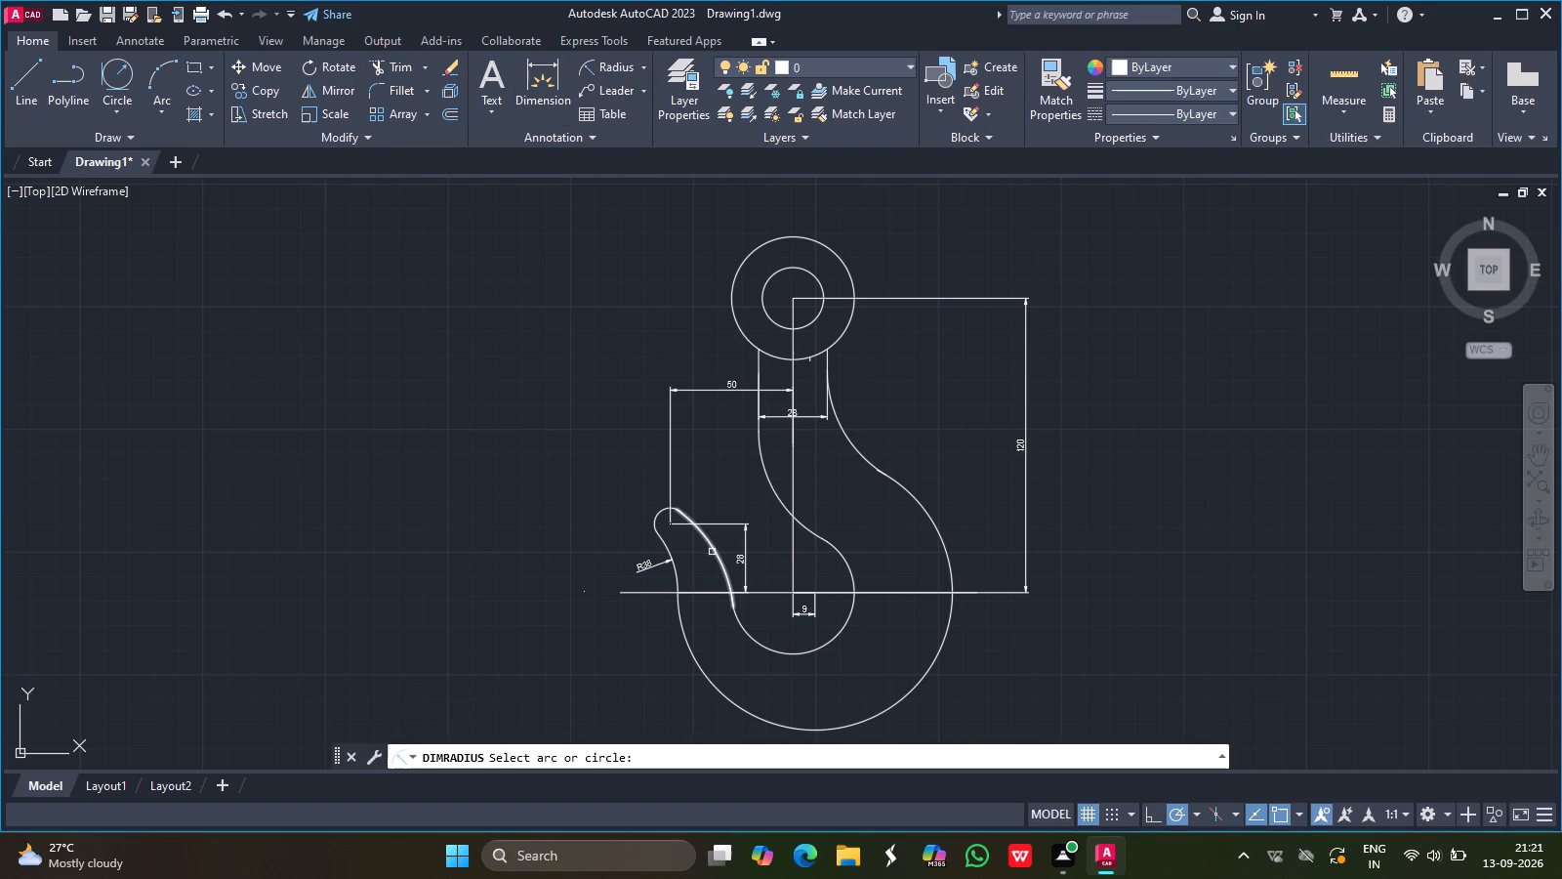
drag(712, 552, 652, 621)
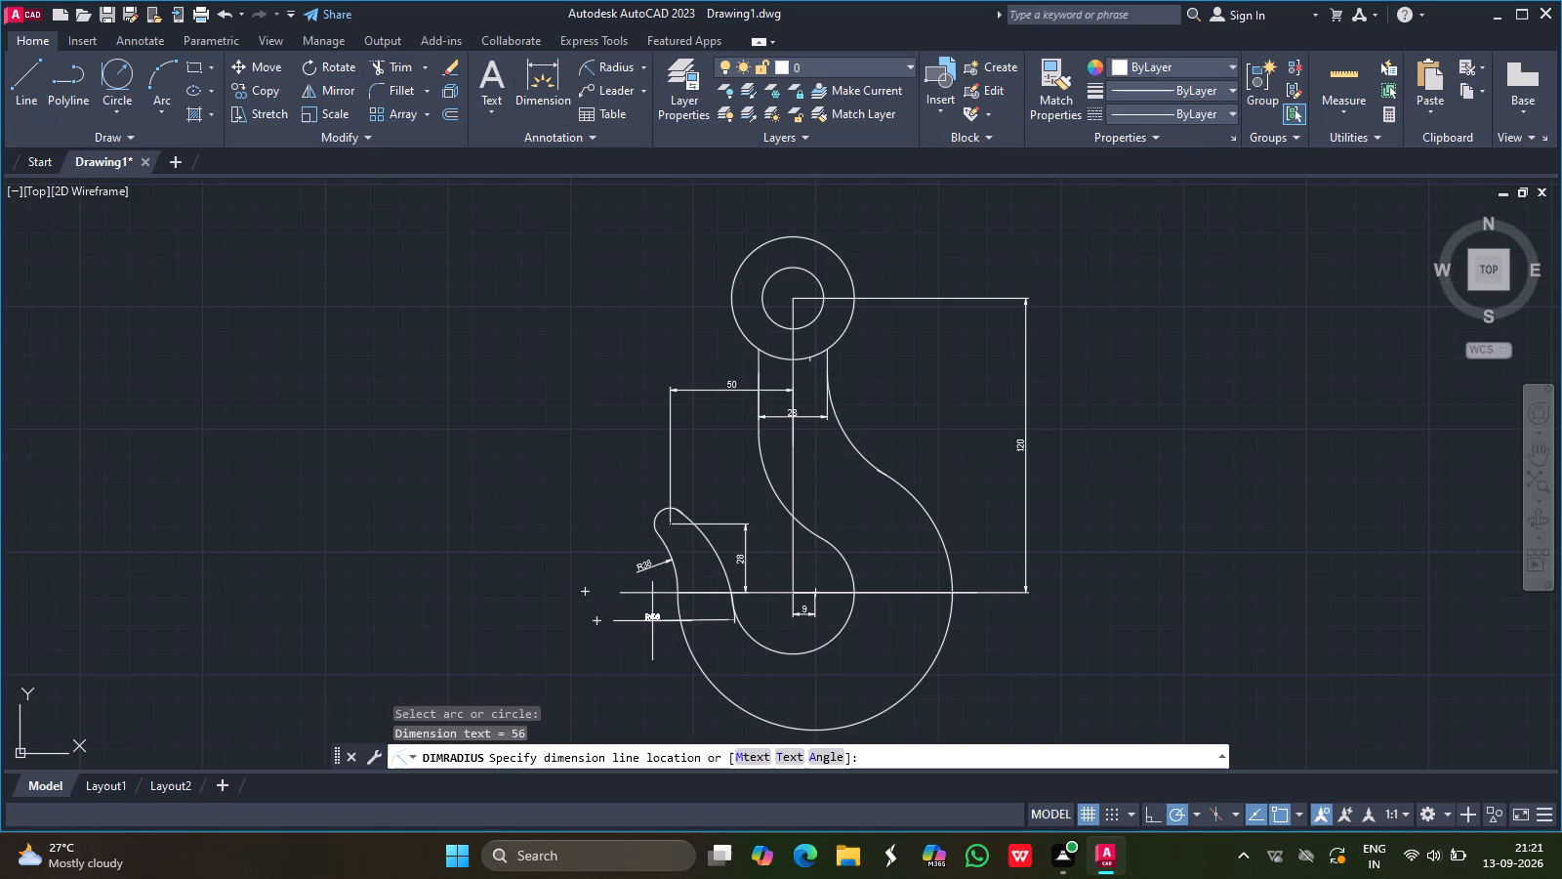
click(651, 610)
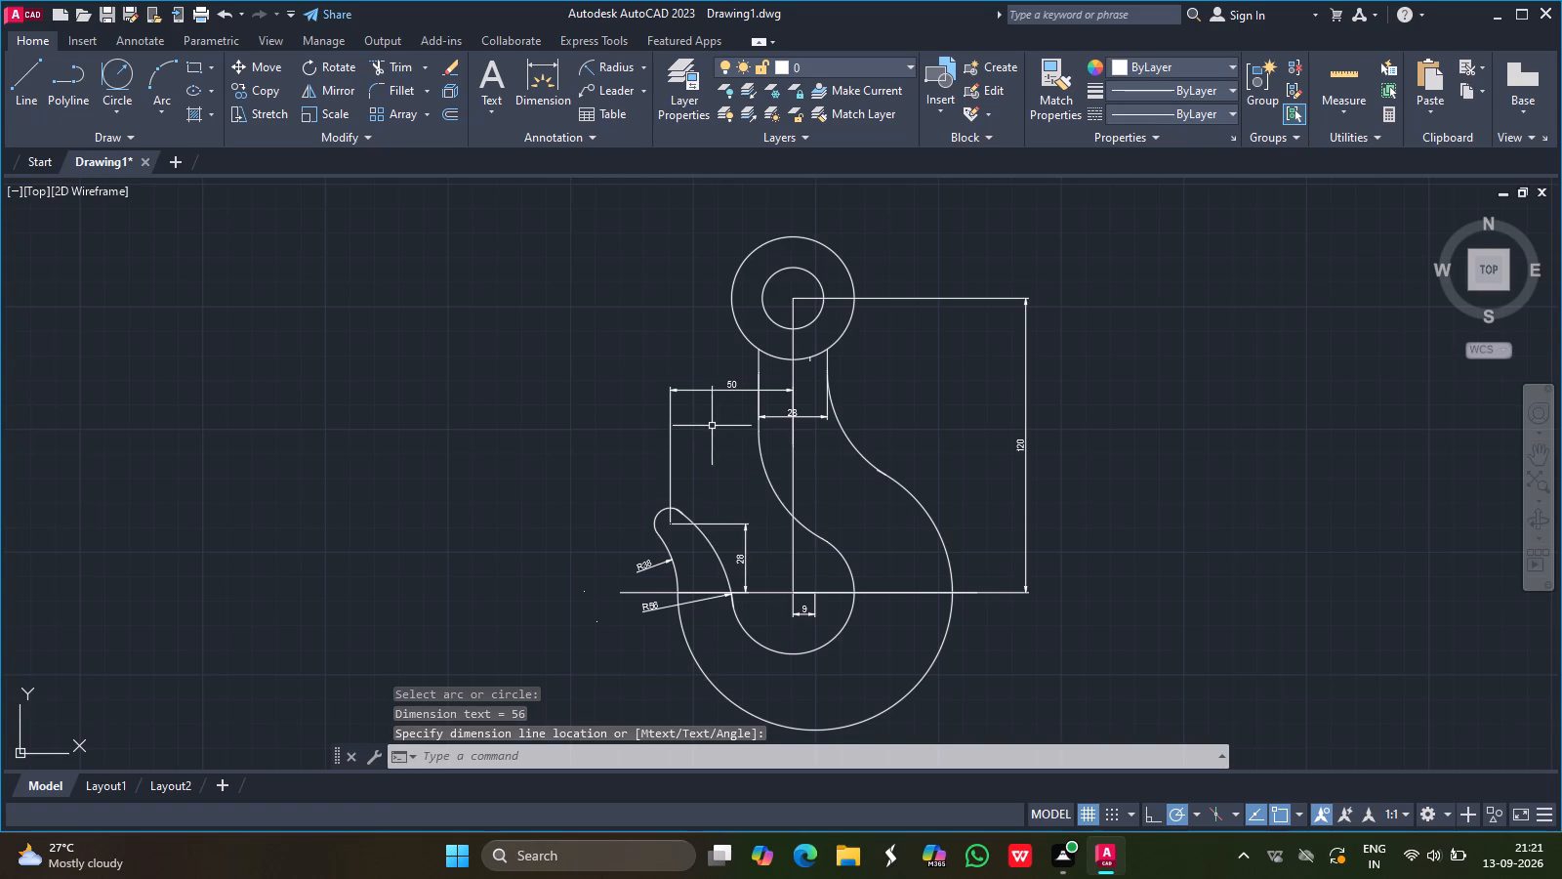
Add a radius dimension to the small tip arc, placed outside the hook up and to the left of the tip.
click(598, 65)
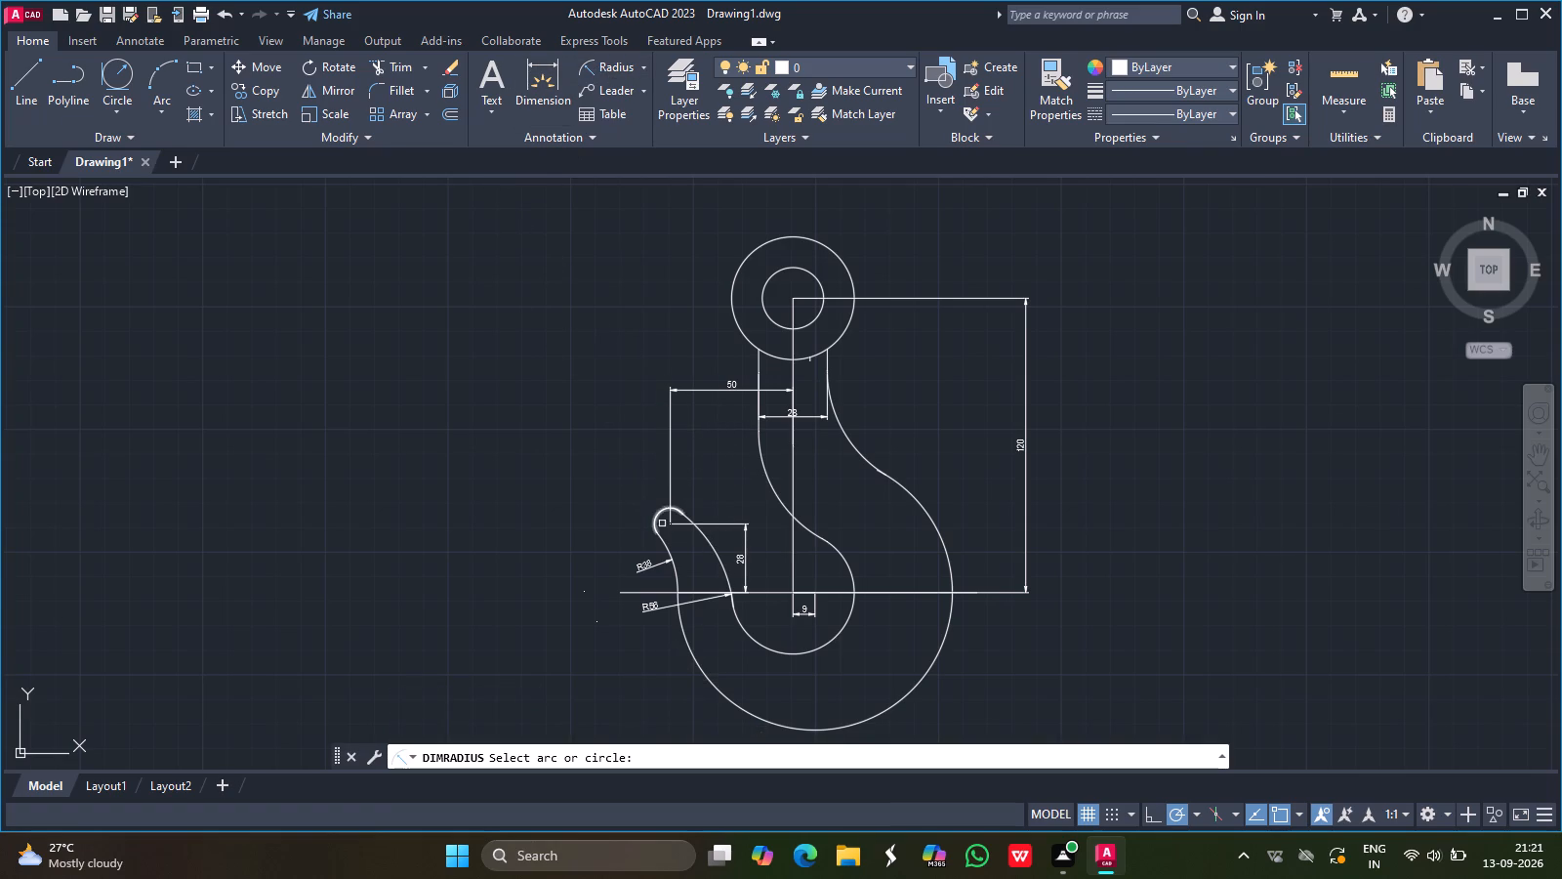
drag(596, 73, 617, 487)
drag(617, 487, 617, 488)
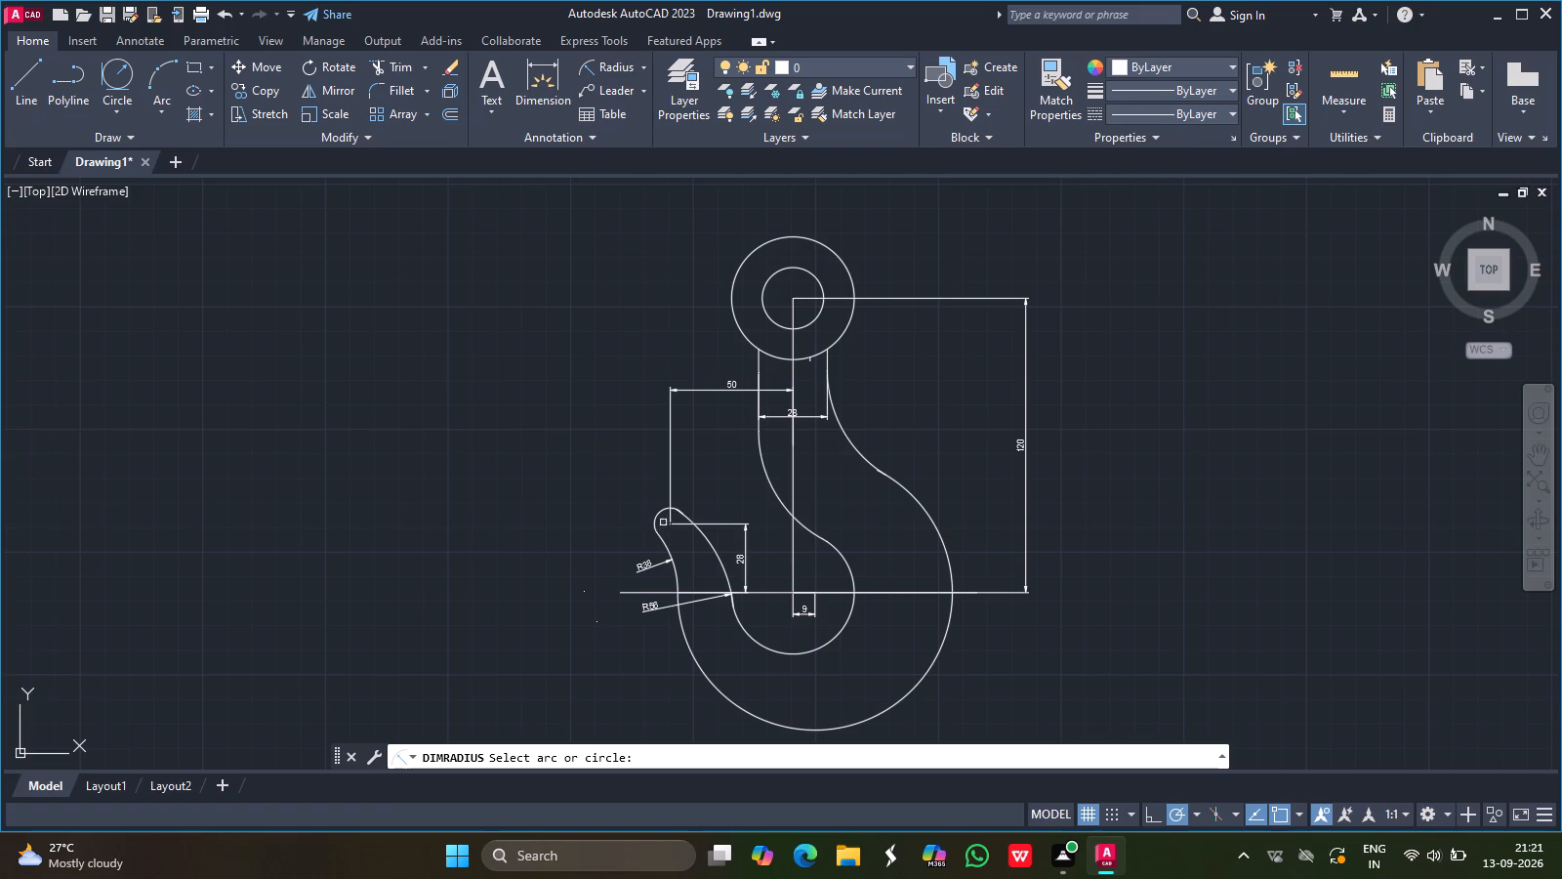
drag(658, 518, 628, 493)
click(628, 493)
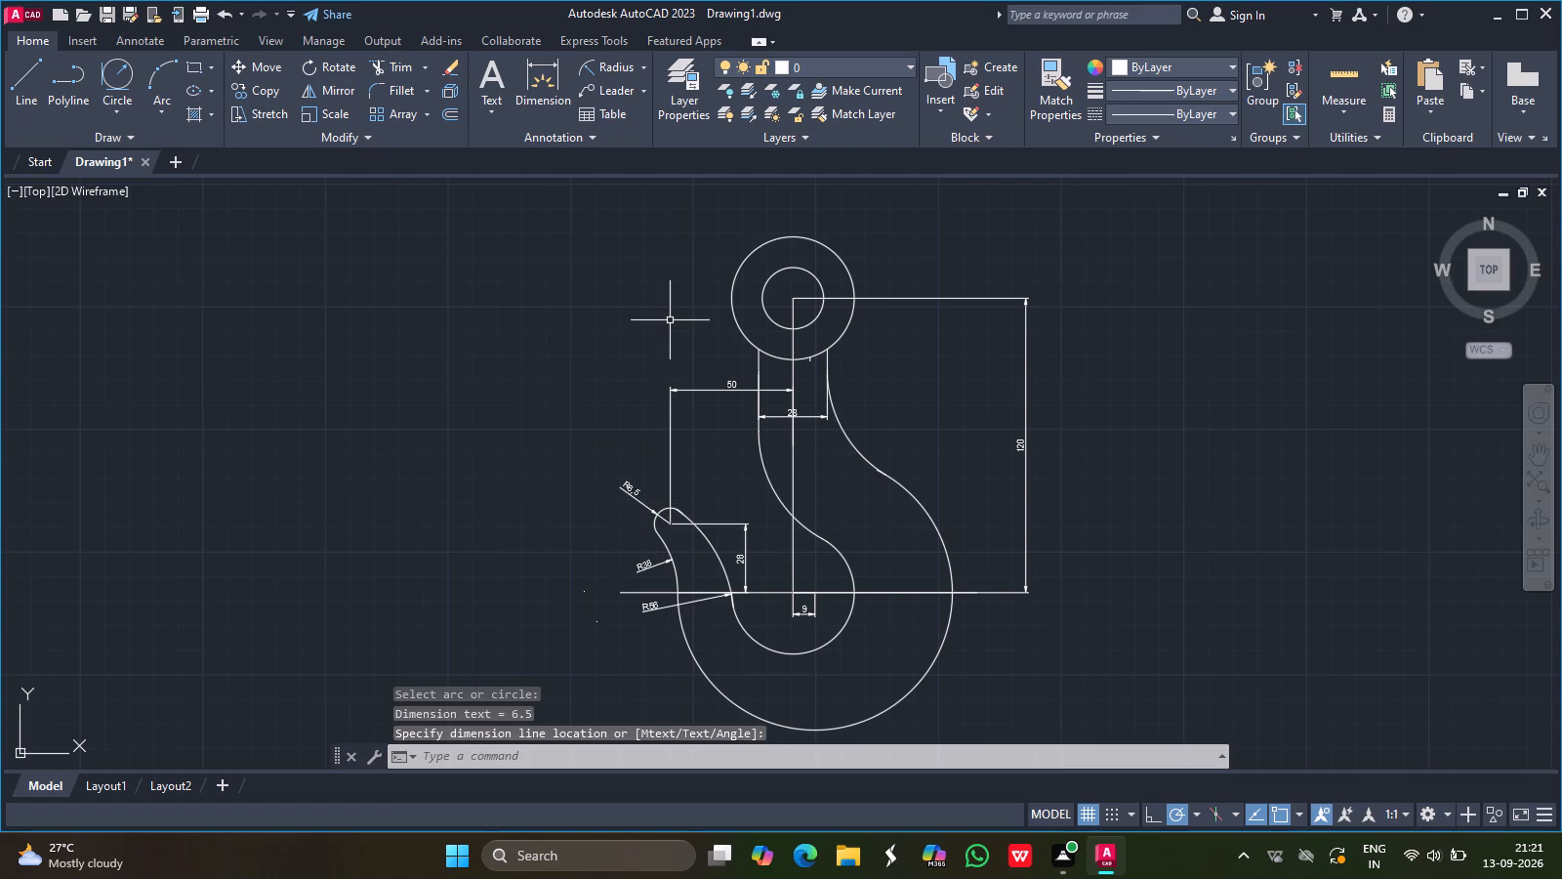
Add a radius dimension to the inner hook arc, placed outside the large hook arc at its lower right.
click(612, 68)
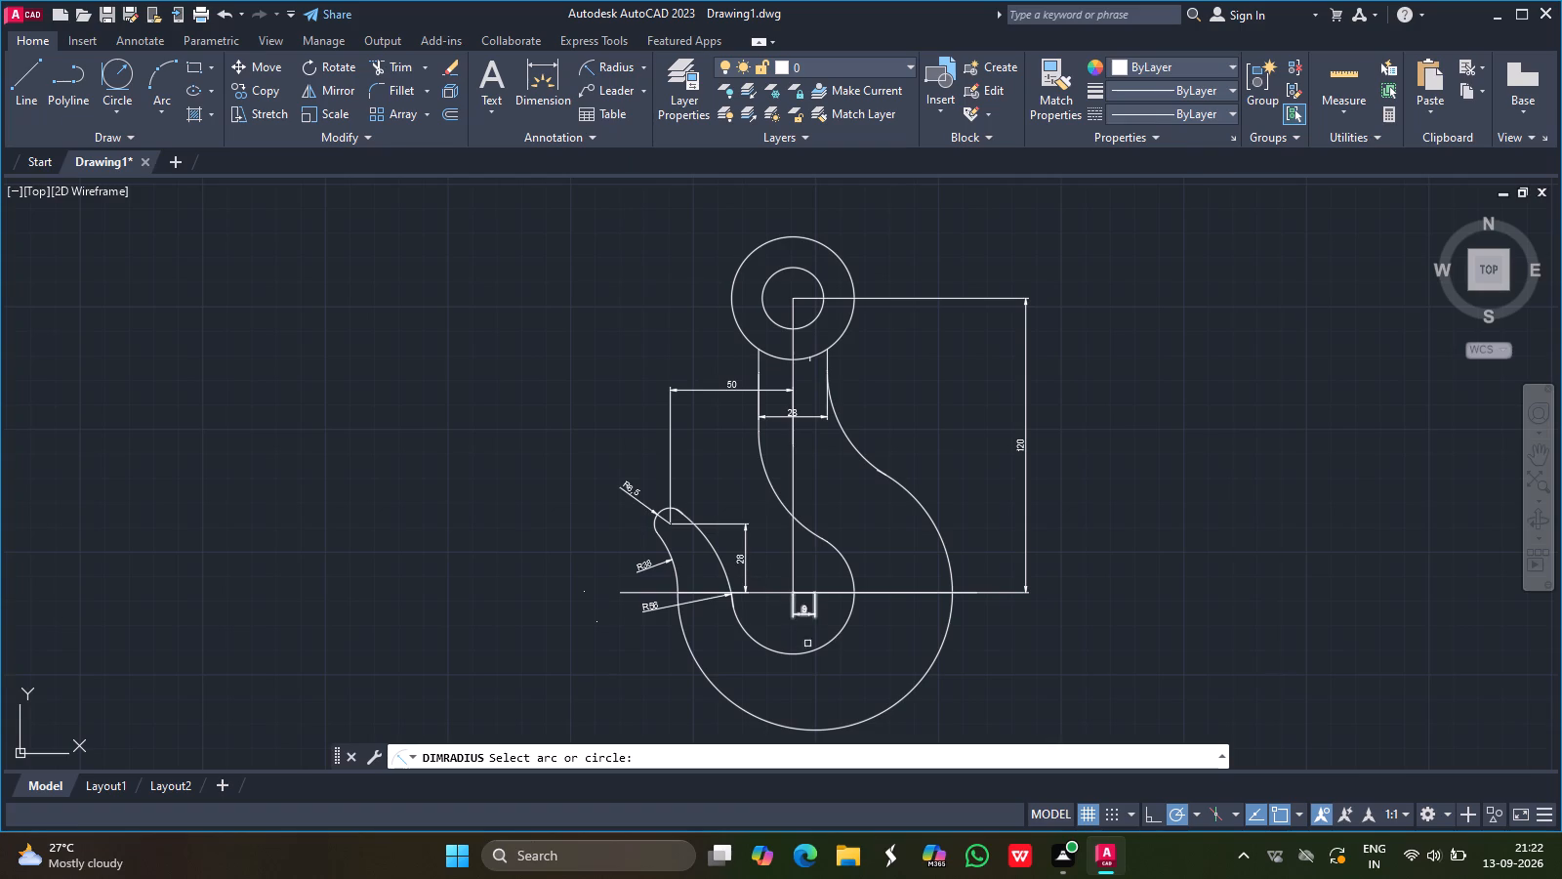
drag(807, 653, 877, 683)
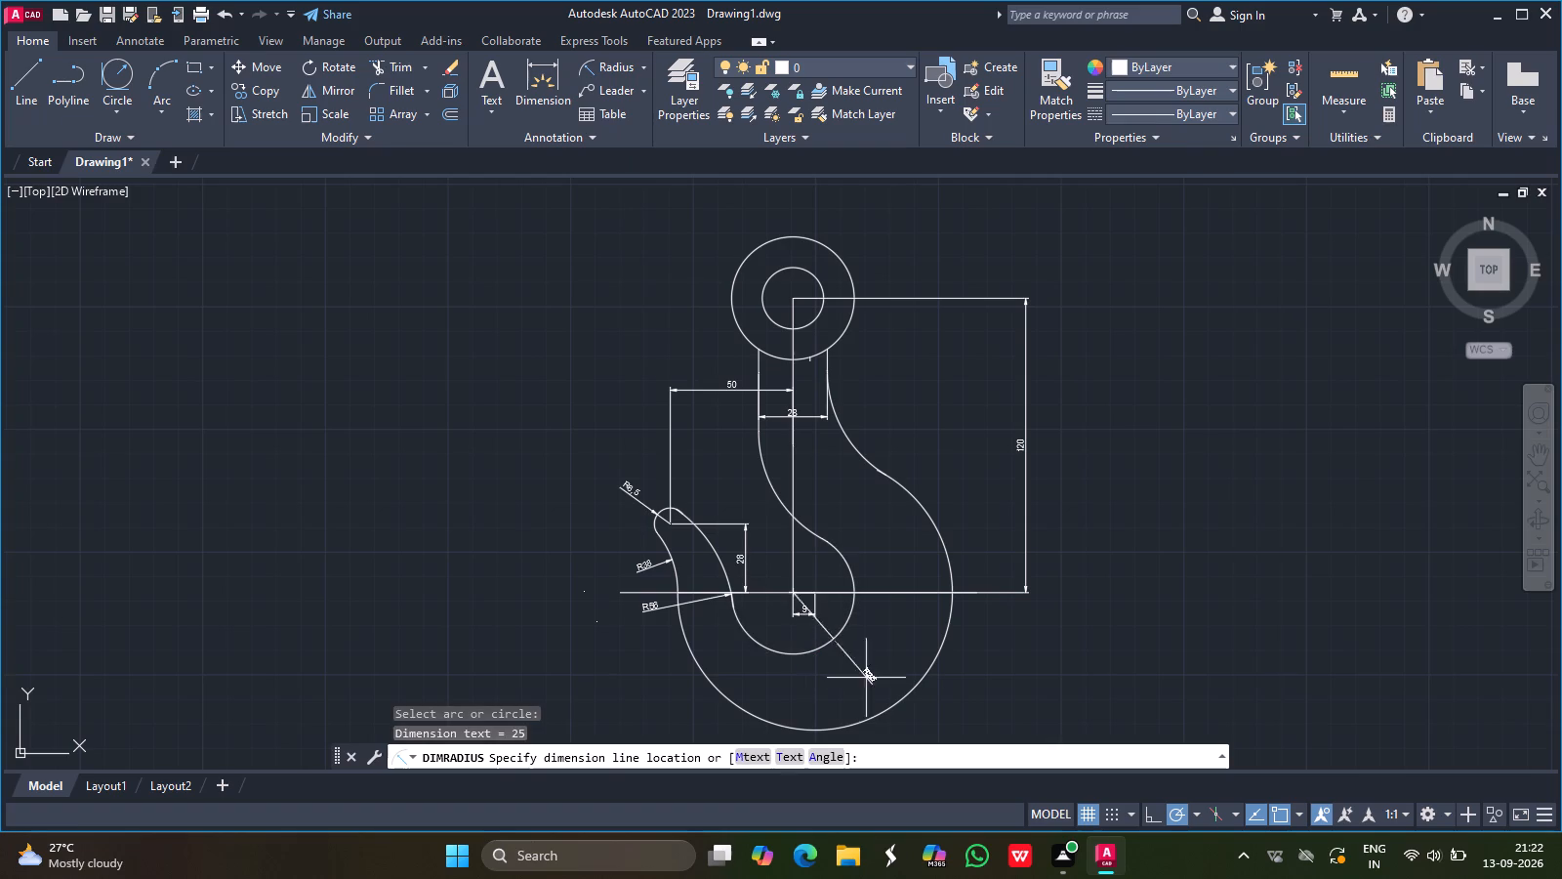
drag(877, 683, 954, 684)
click(954, 684)
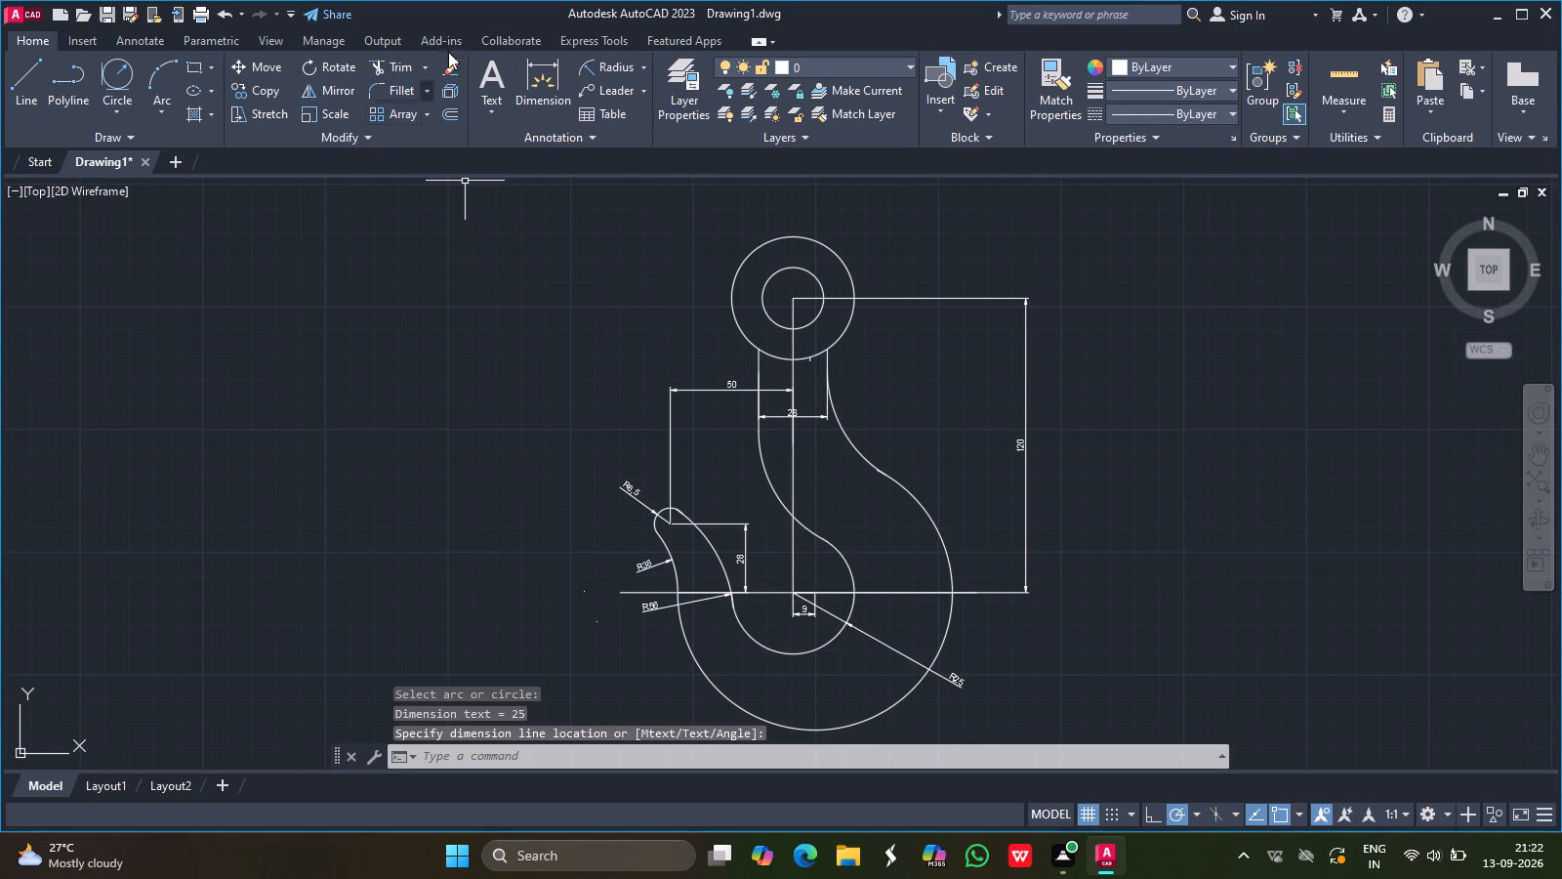
Add a radius dimension to the large outer hook arc, placed outside the hook above the inner arc's dimension.
click(597, 65)
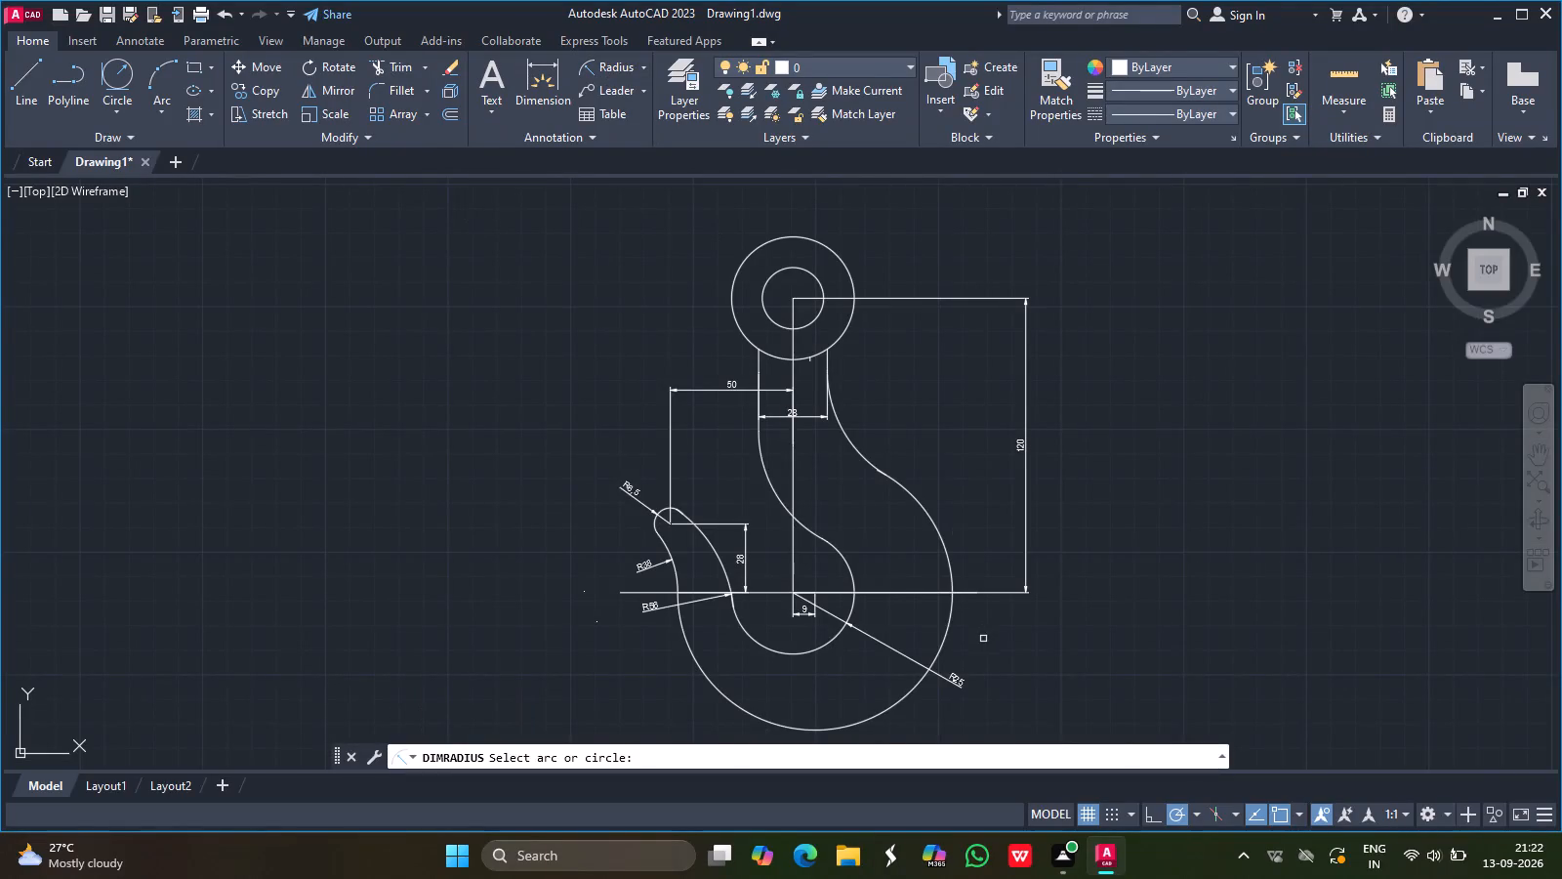
drag(944, 635, 1003, 645)
click(1003, 645)
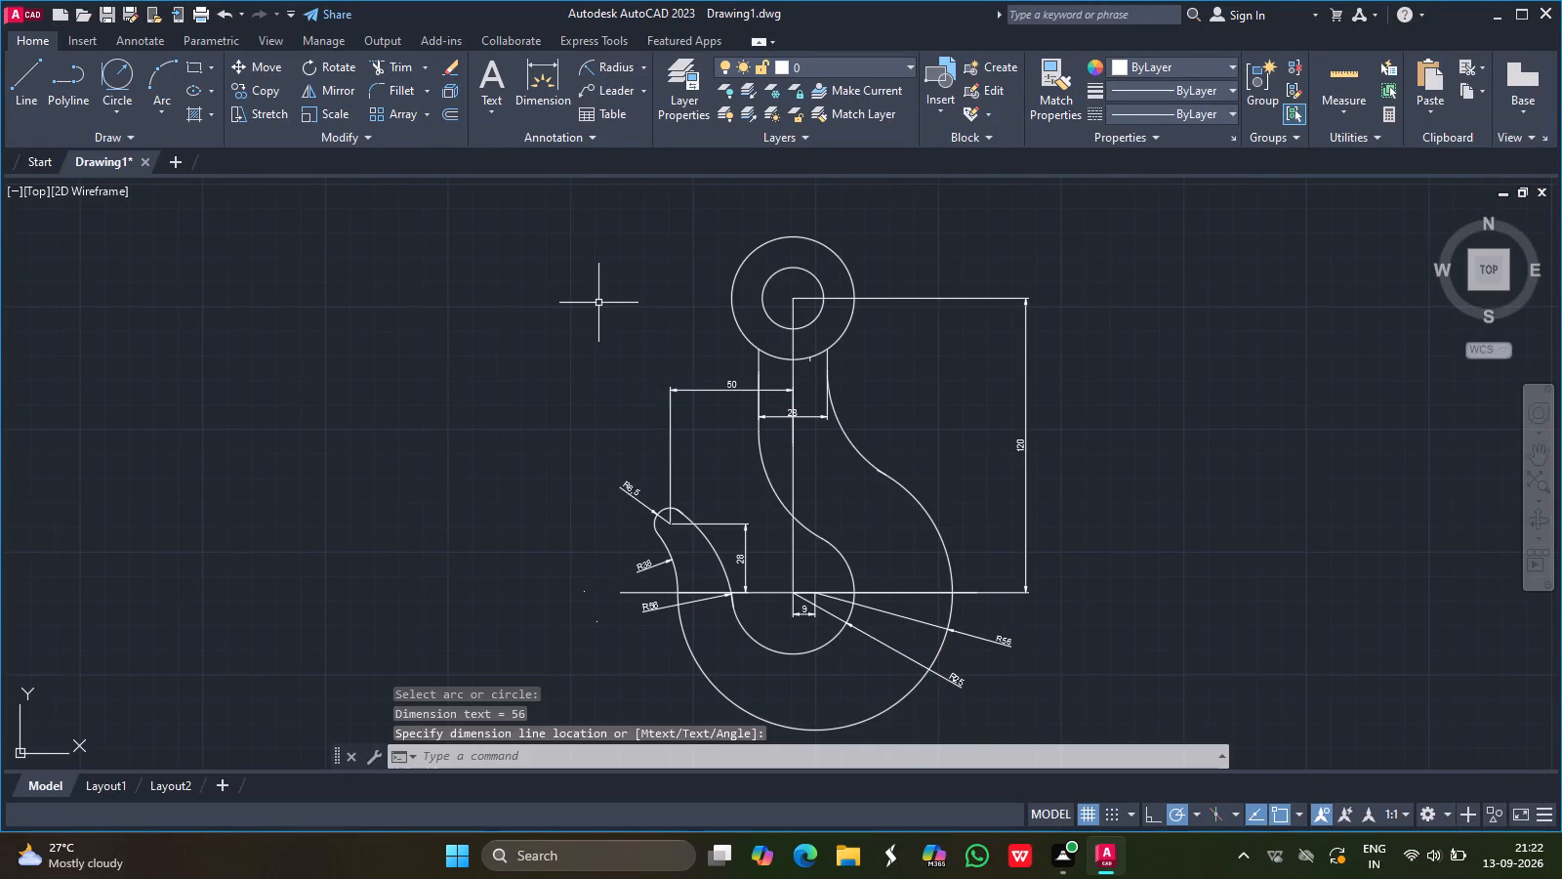
Add a radius dimension to the concave arc joining the shank's right side to the large hook arc, placed outside the outline.
click(614, 61)
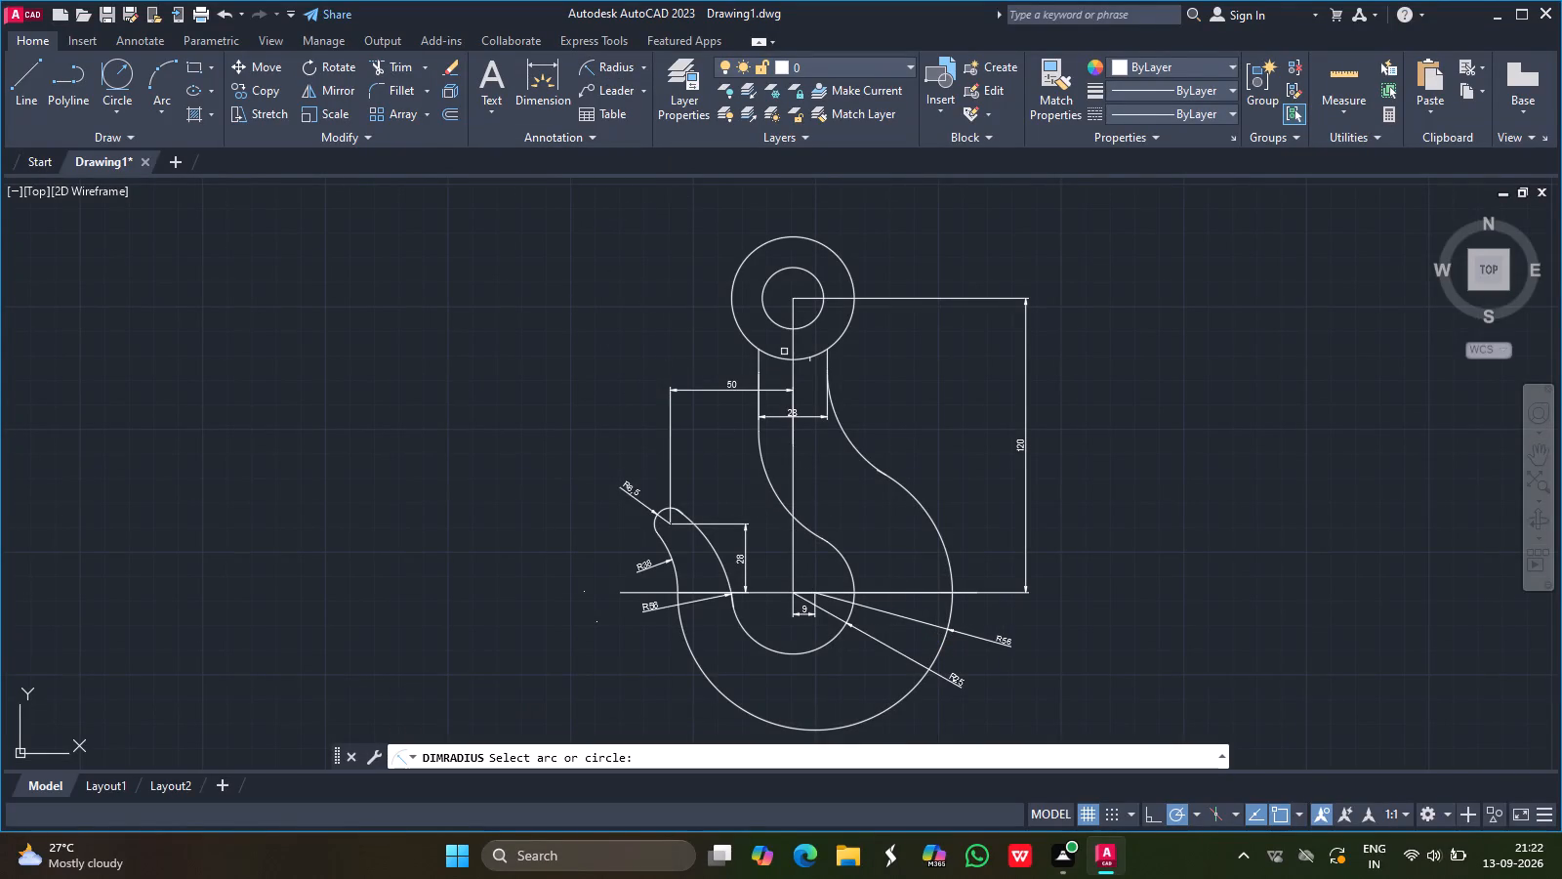
drag(864, 455, 906, 407)
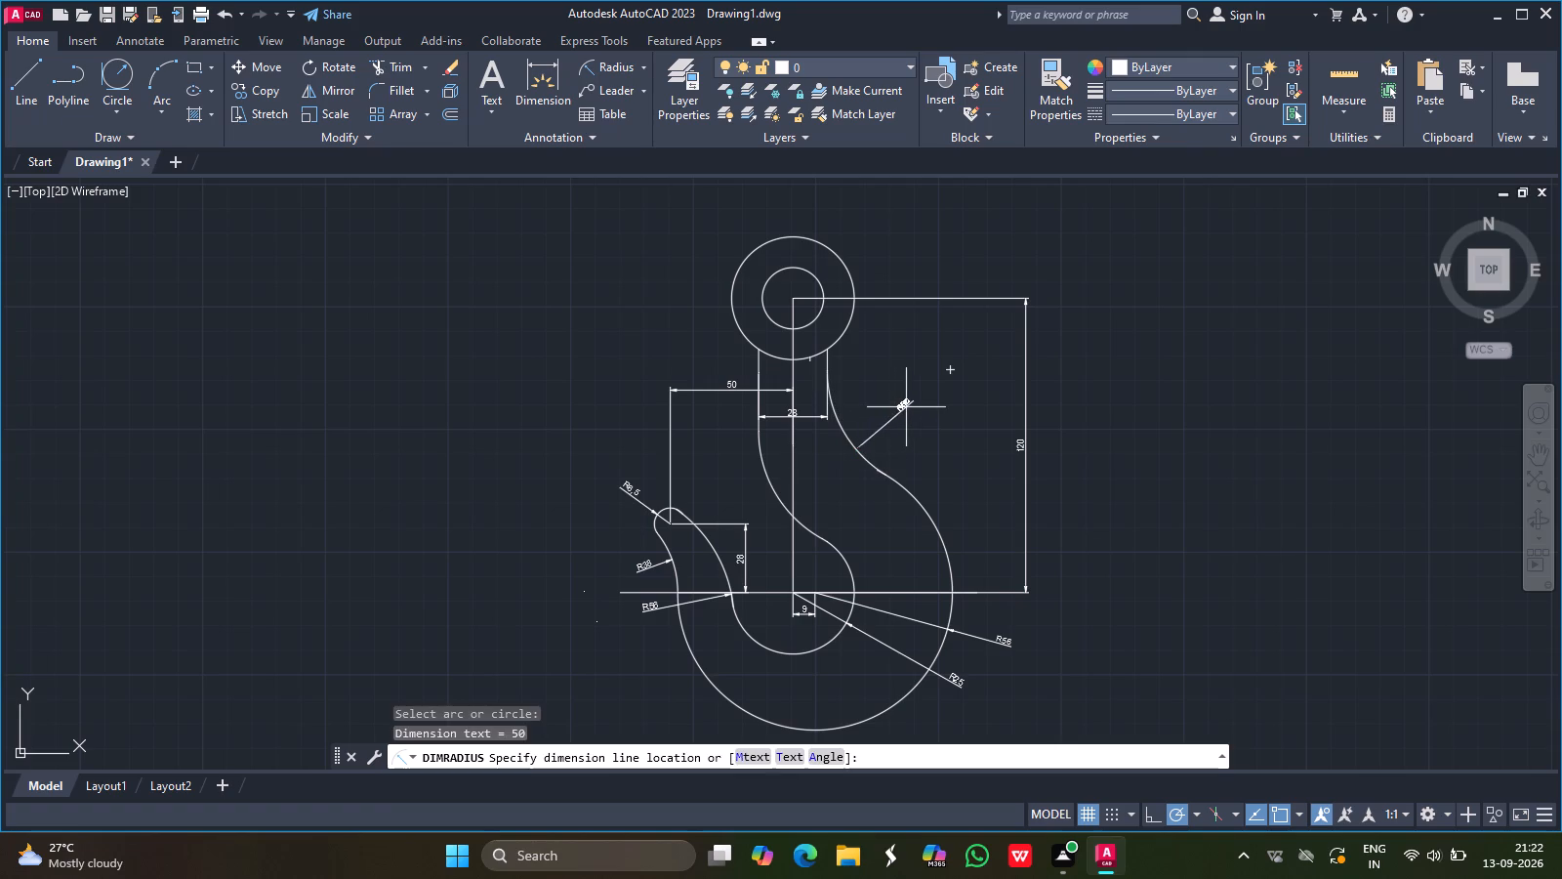
click(906, 407)
click(610, 66)
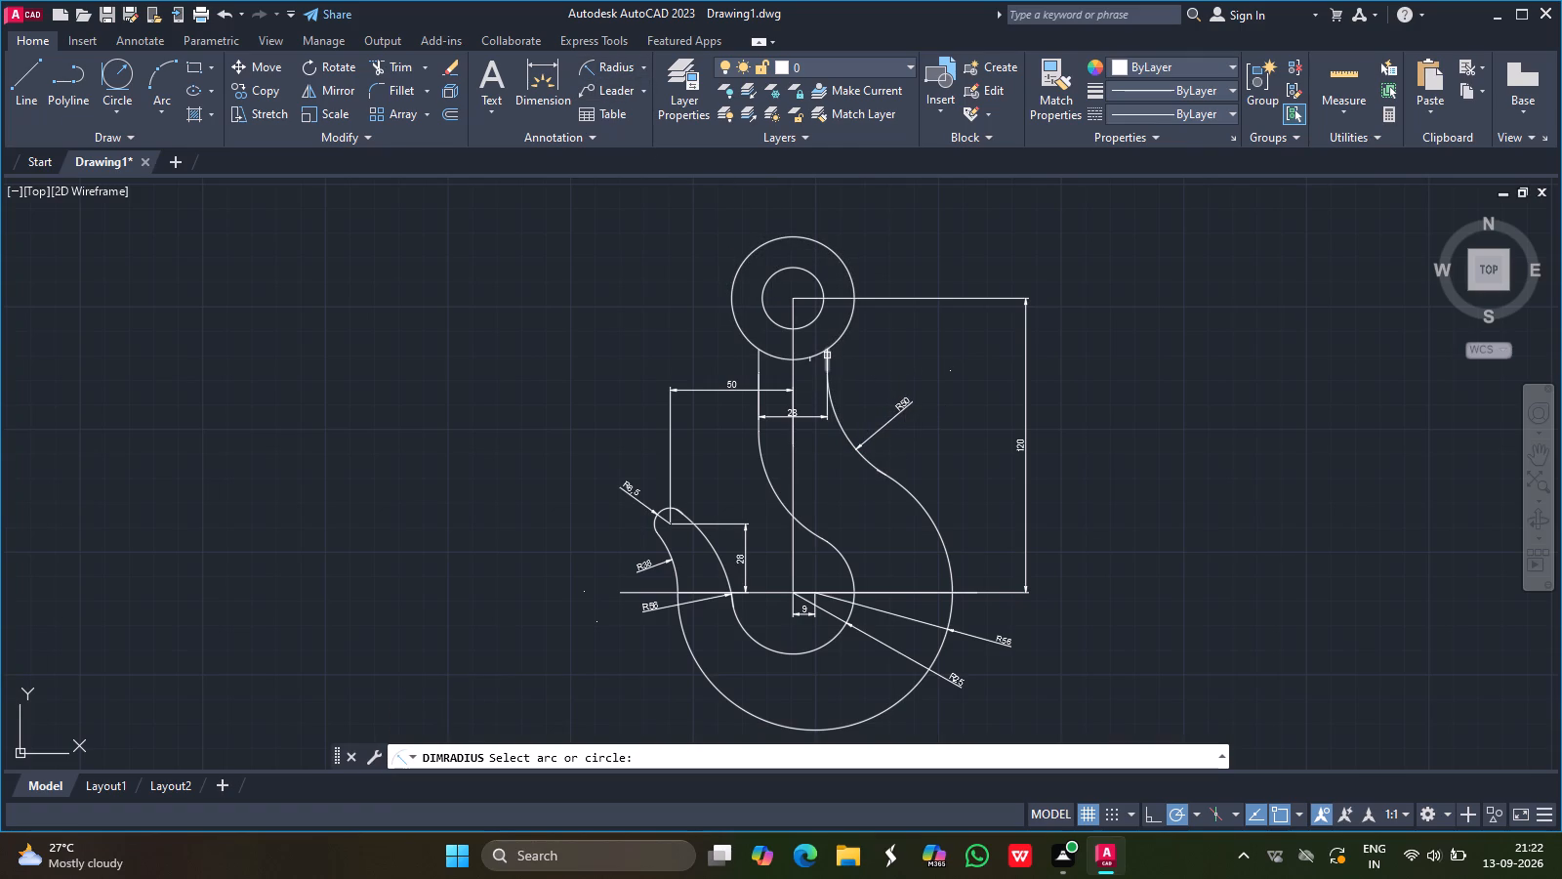
key(Escape)
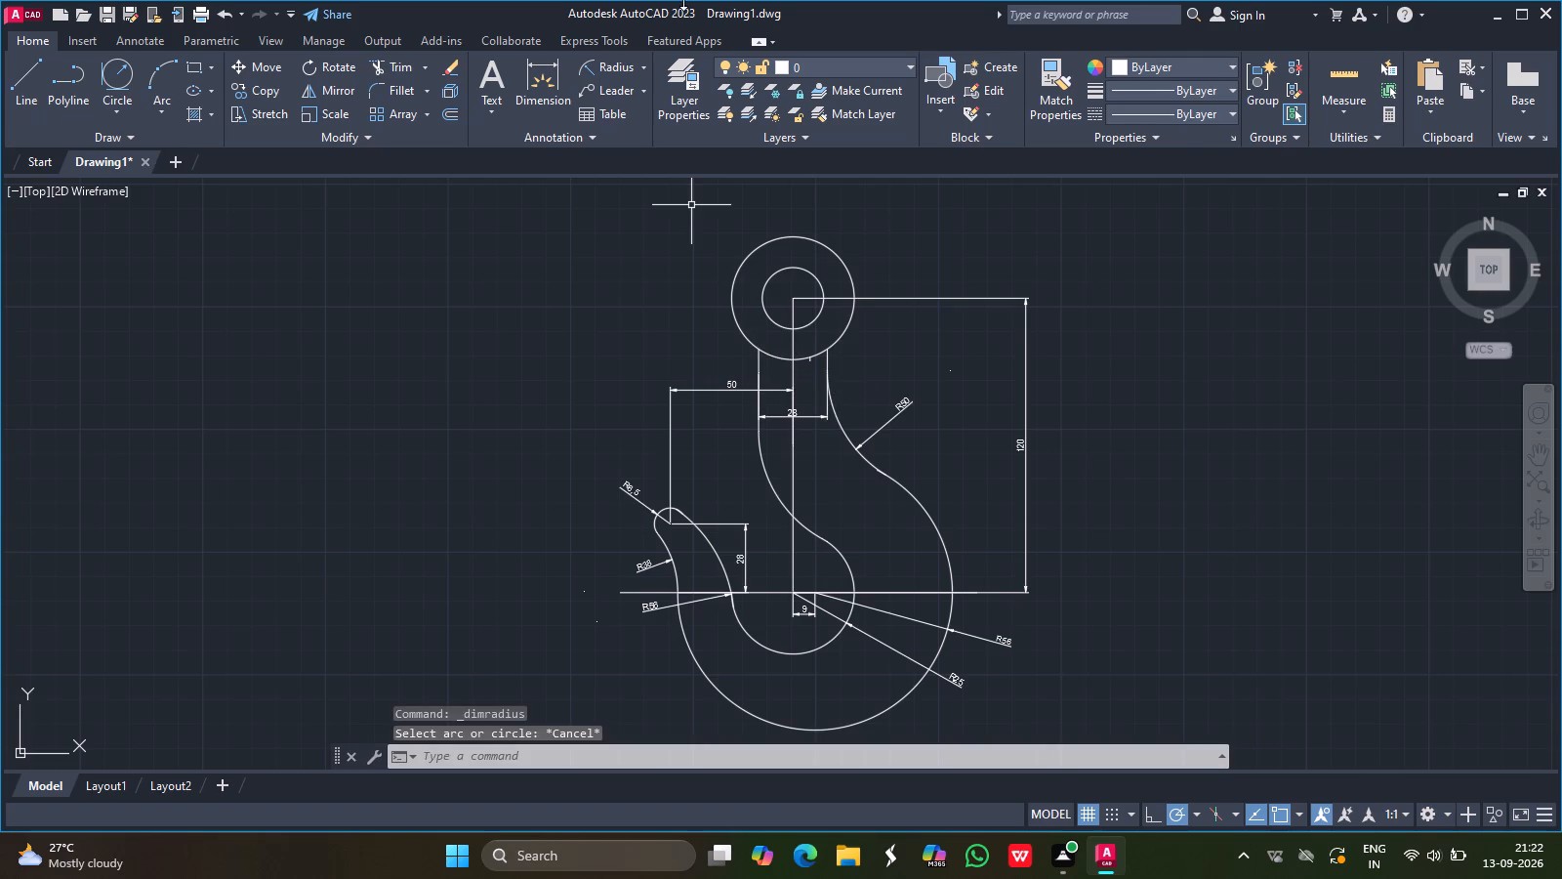
Fillet the shank's right side line to the eye's outer circle in Trim mode with a radius of 3.
click(395, 90)
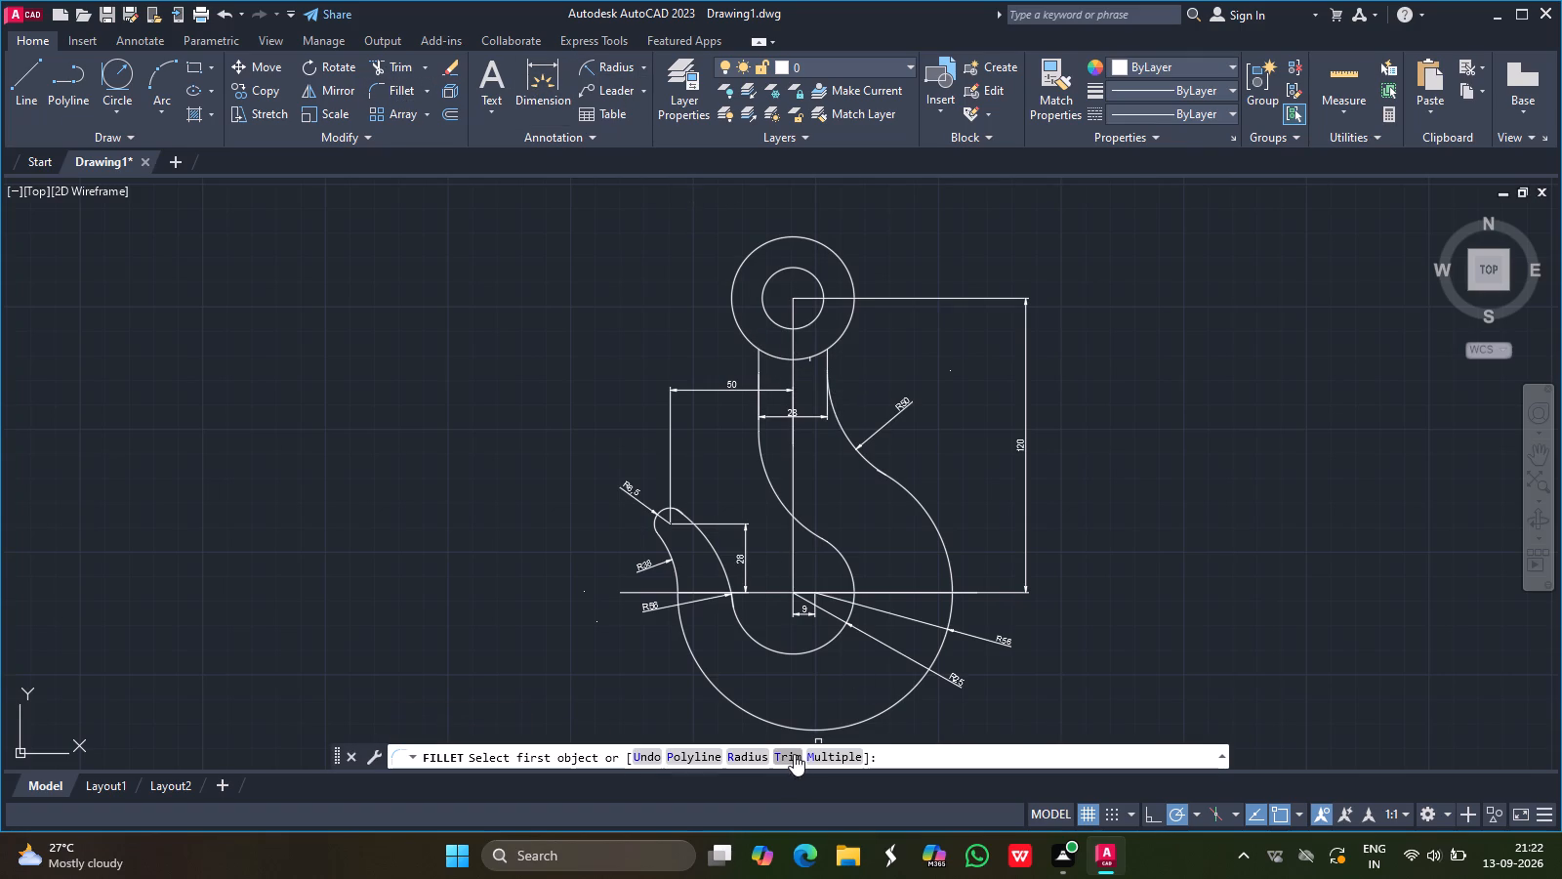
click(794, 754)
click(648, 755)
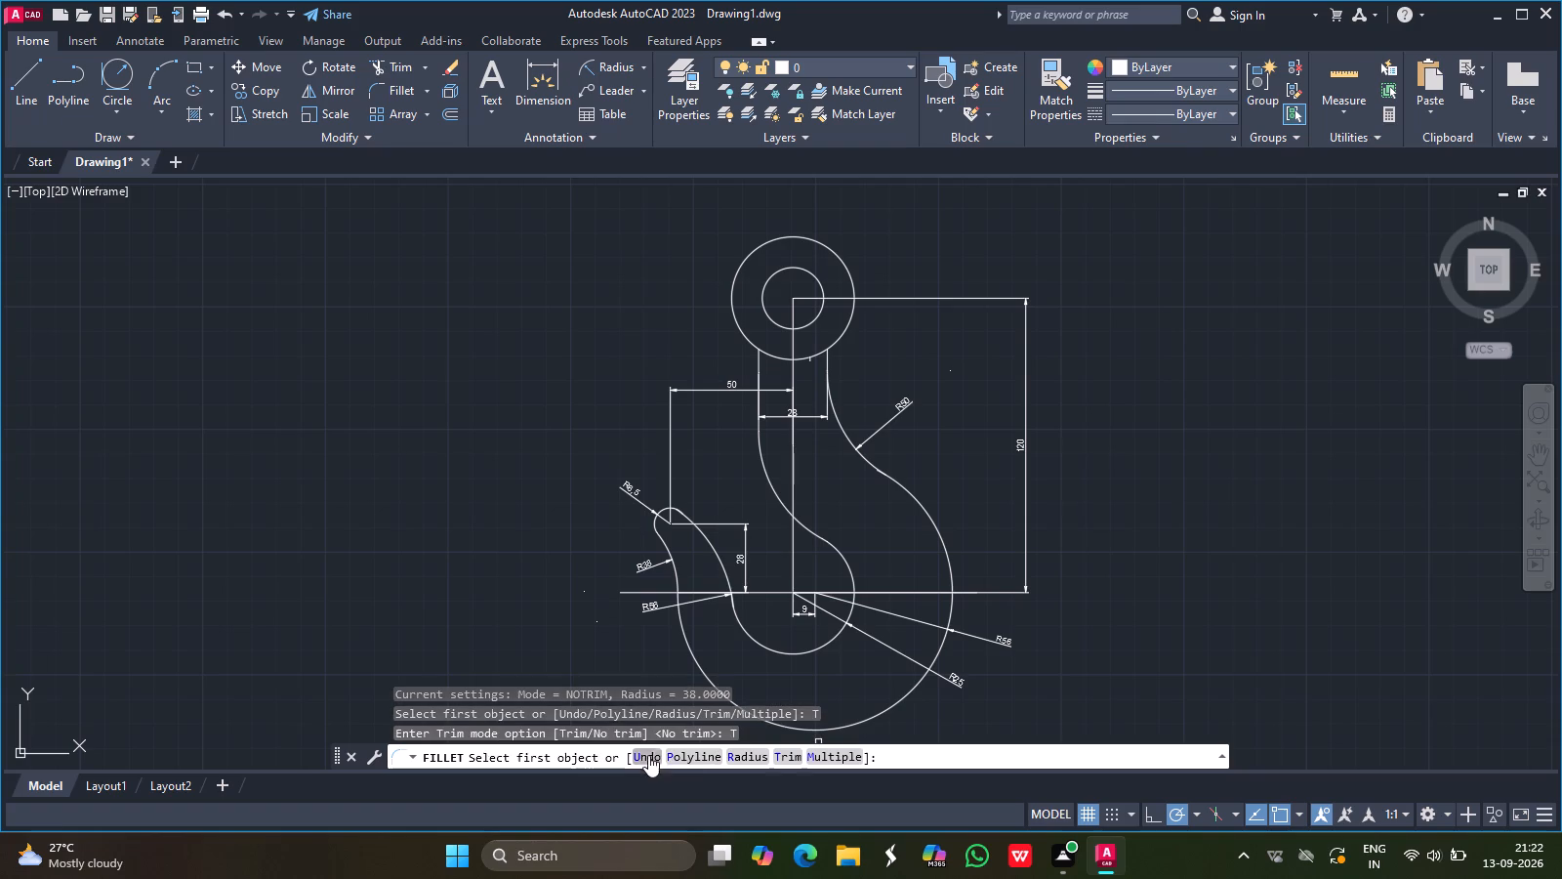
click(738, 751)
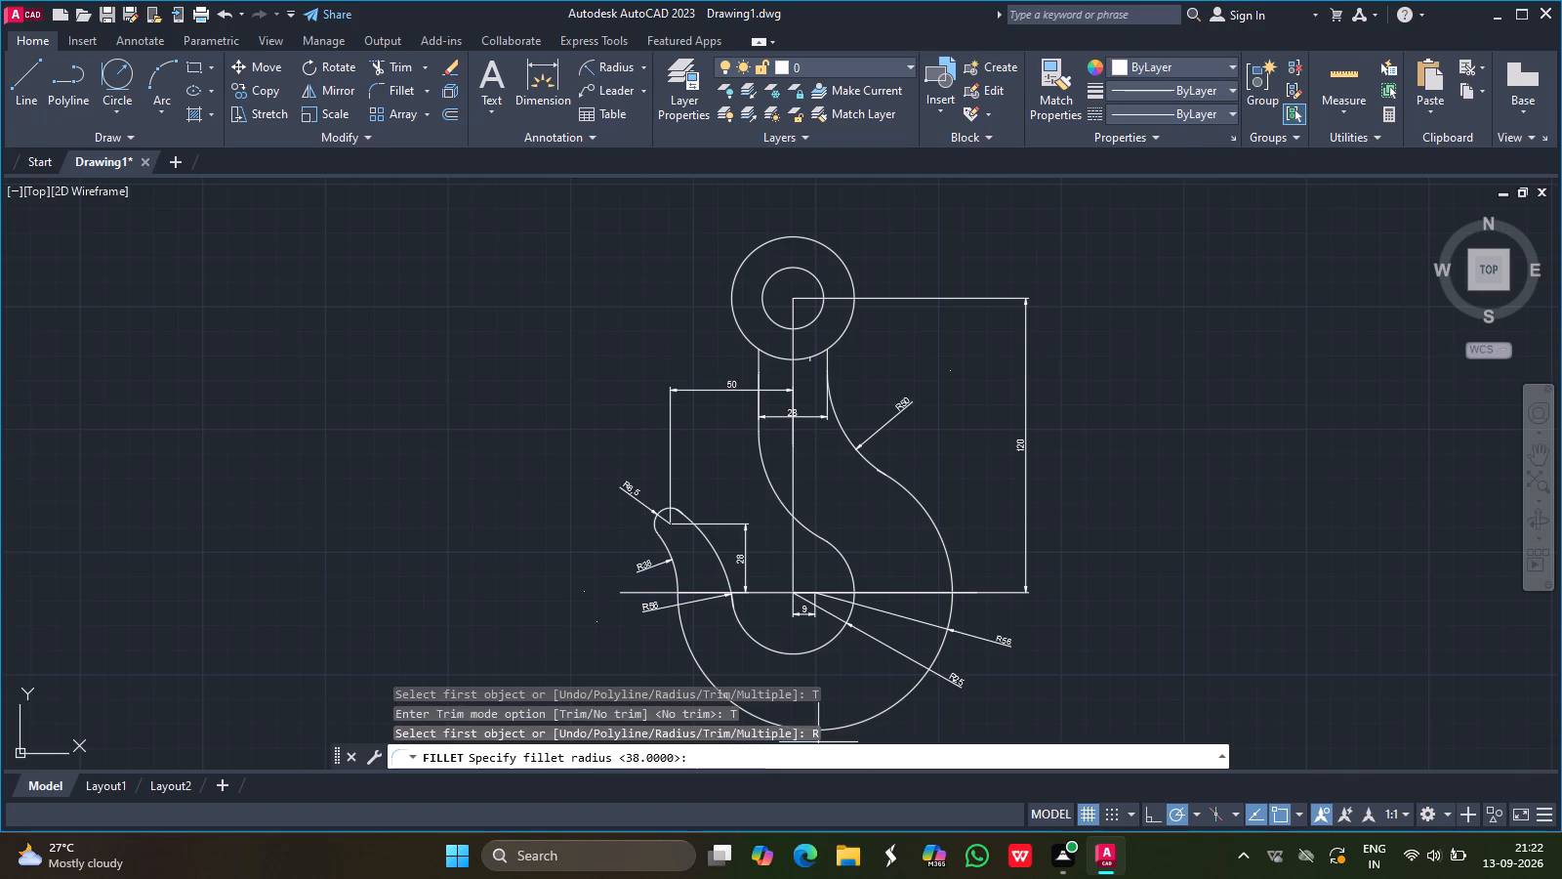
key(3)
key(Return)
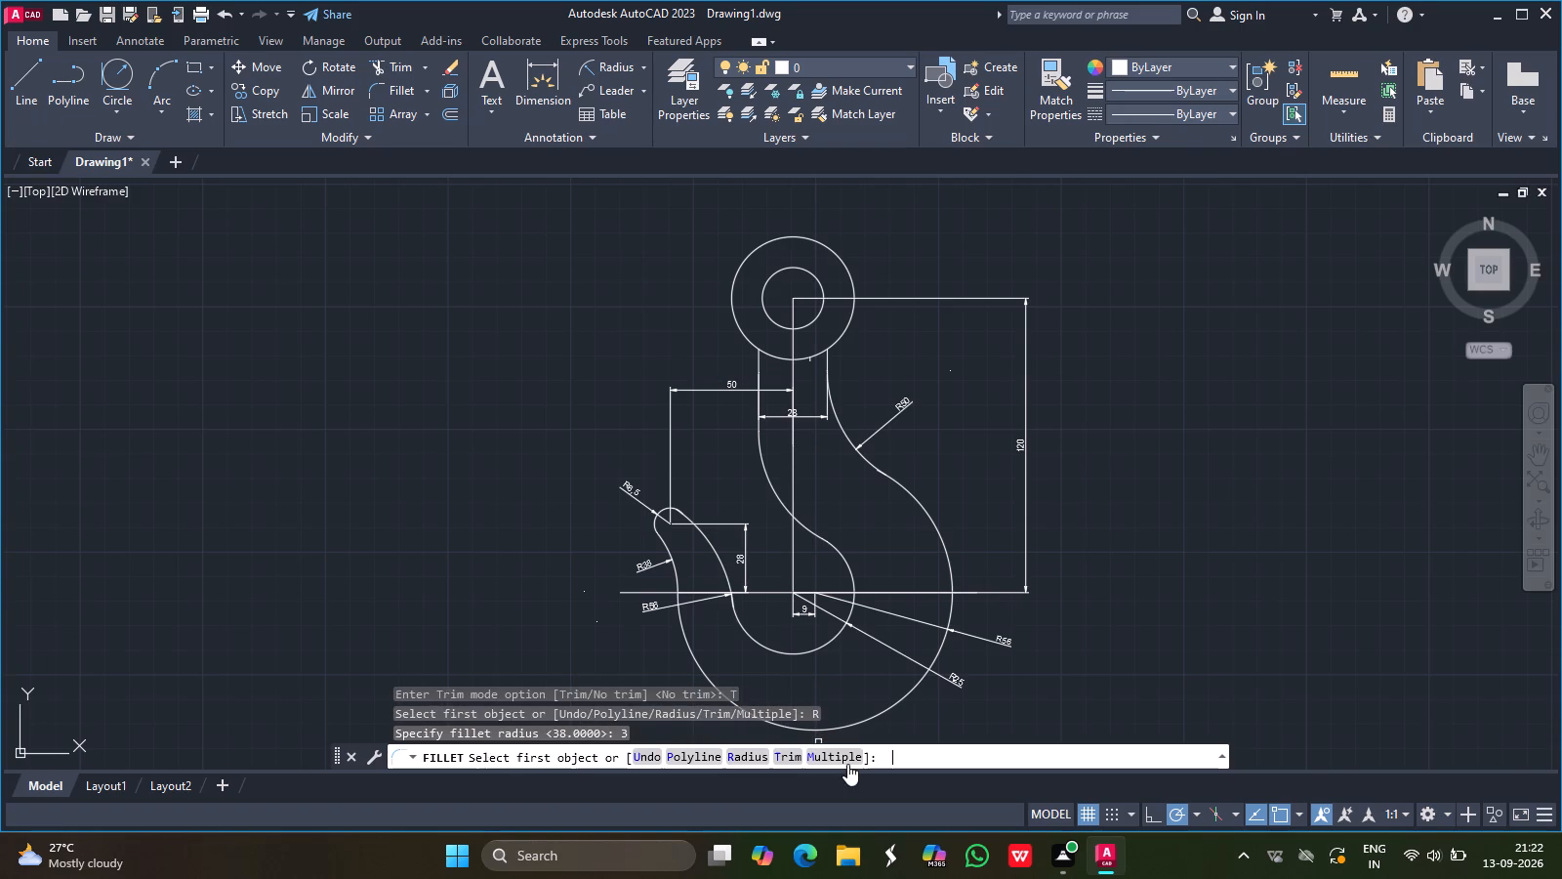
click(827, 363)
click(837, 342)
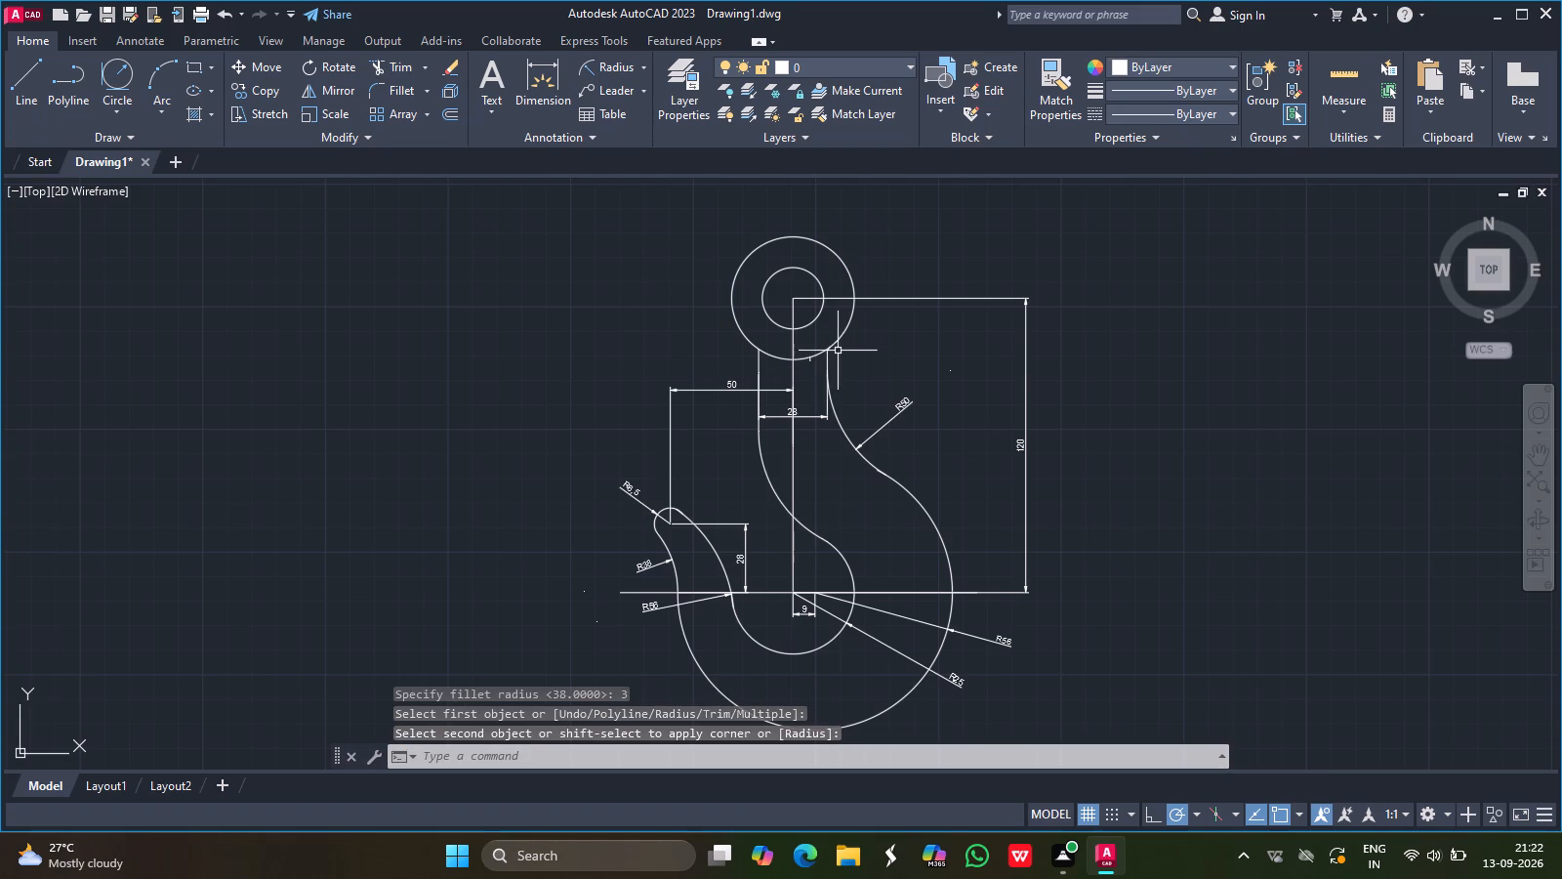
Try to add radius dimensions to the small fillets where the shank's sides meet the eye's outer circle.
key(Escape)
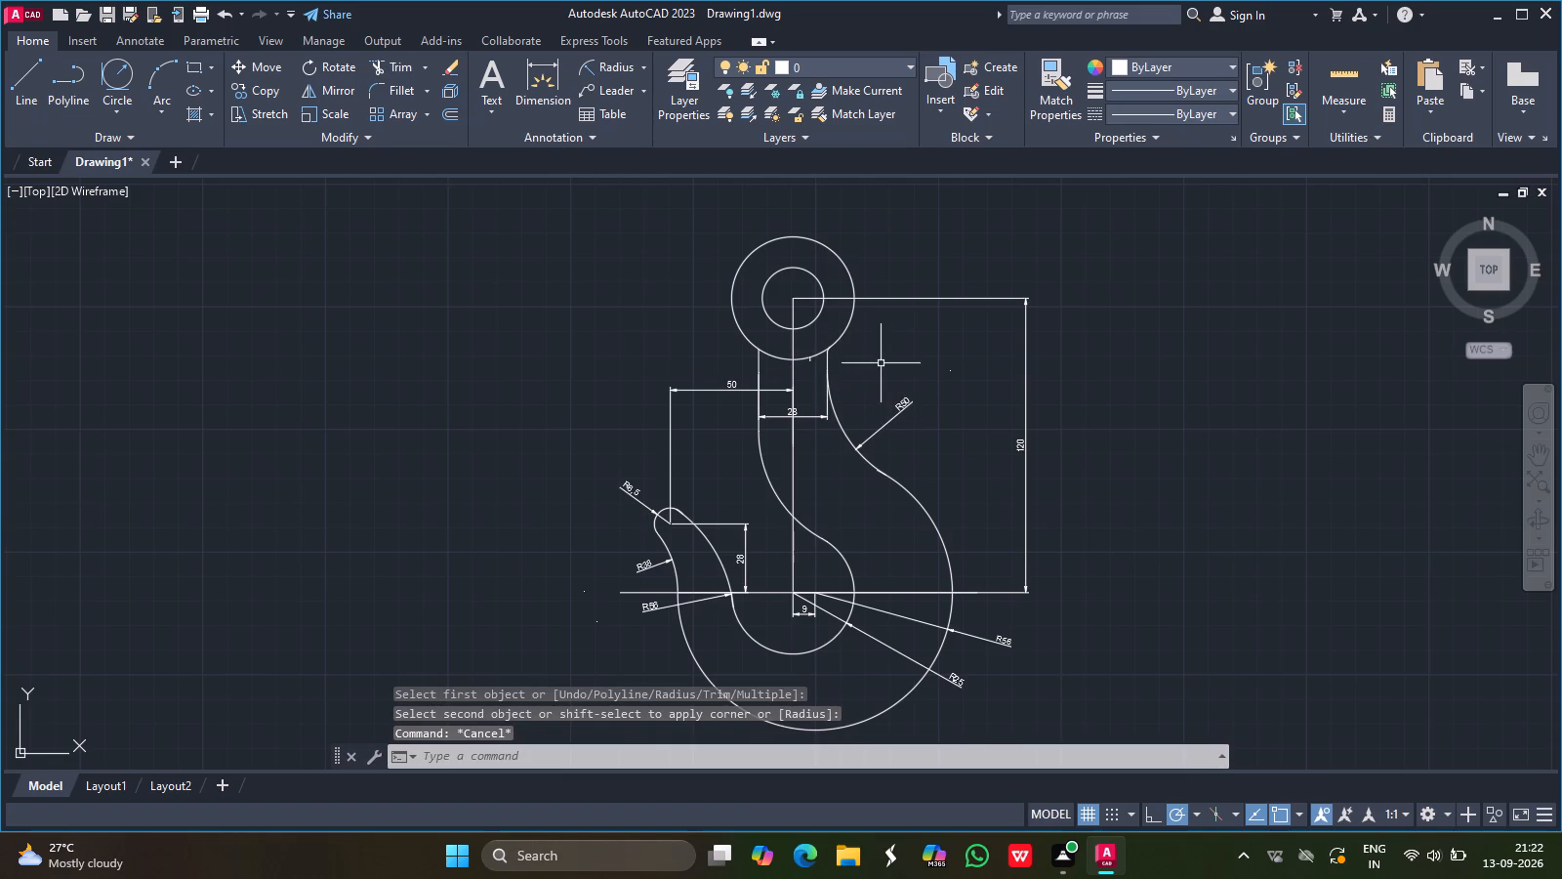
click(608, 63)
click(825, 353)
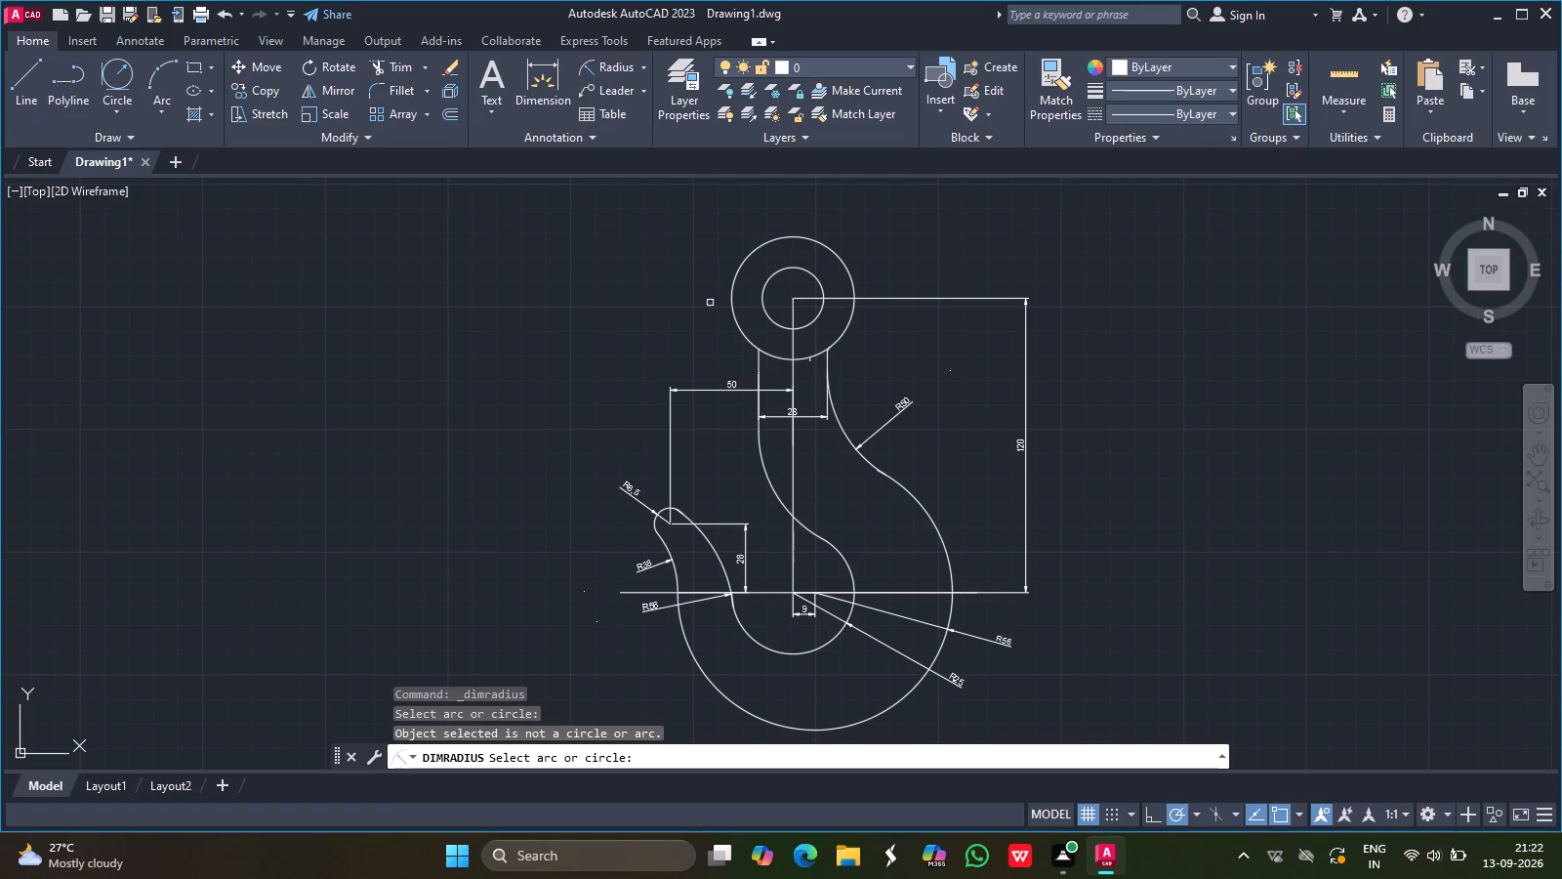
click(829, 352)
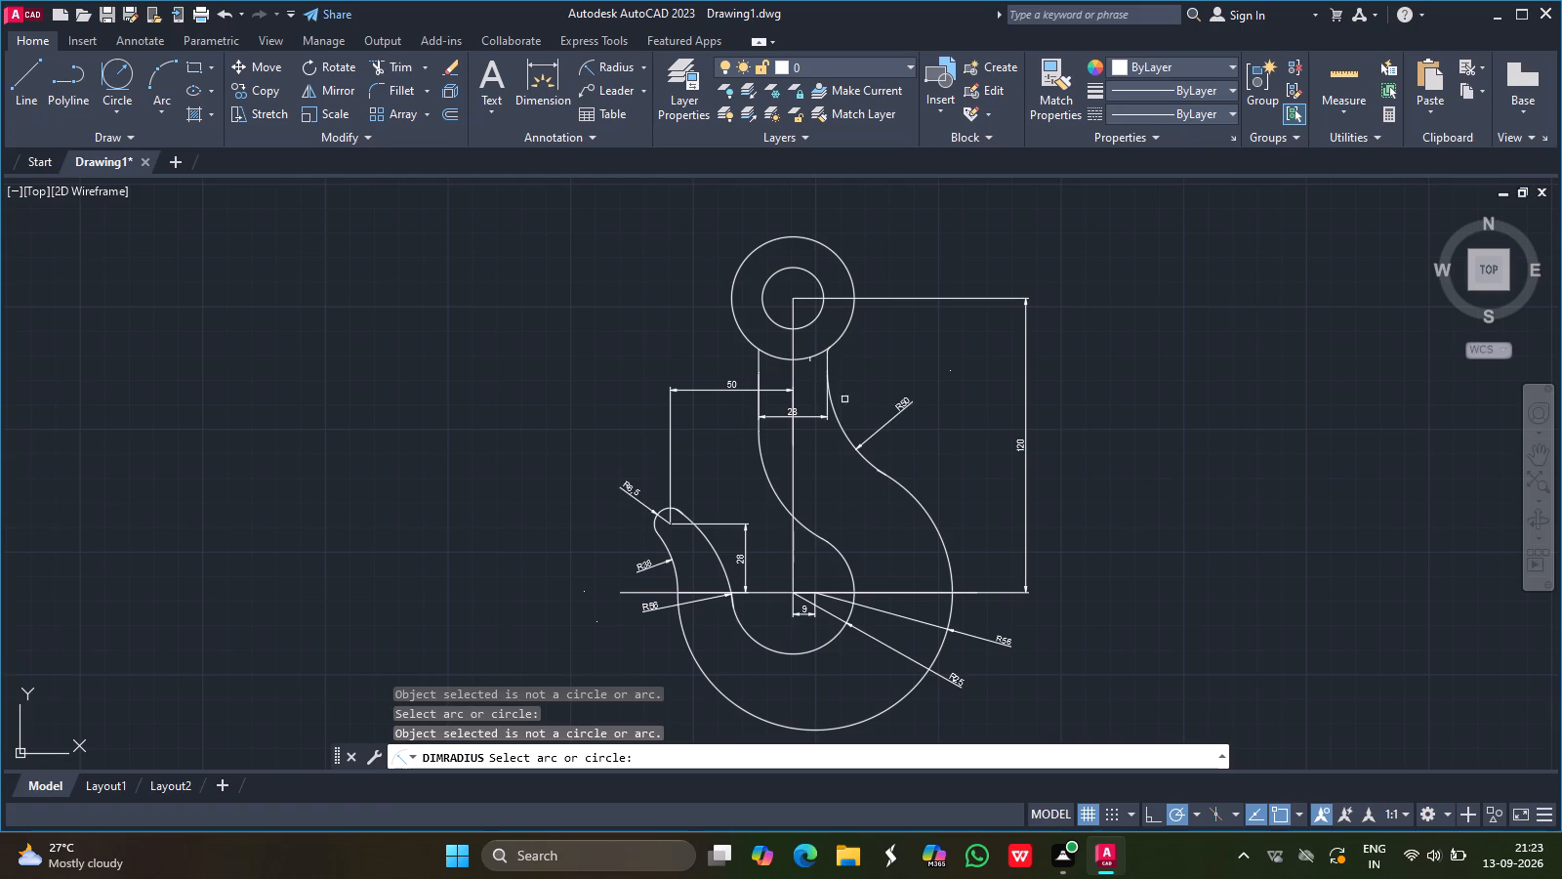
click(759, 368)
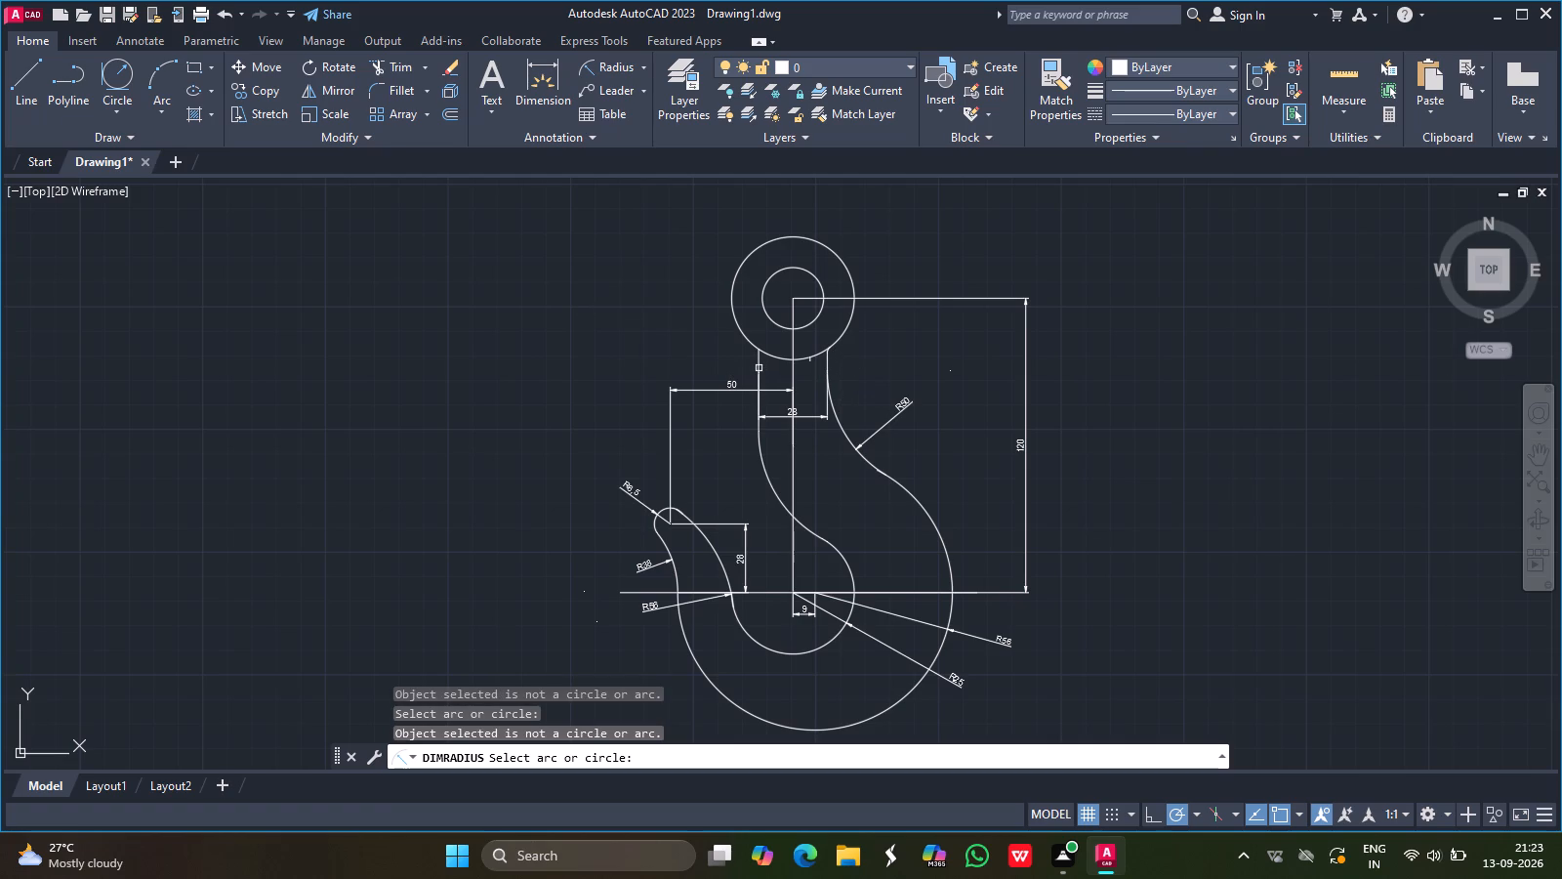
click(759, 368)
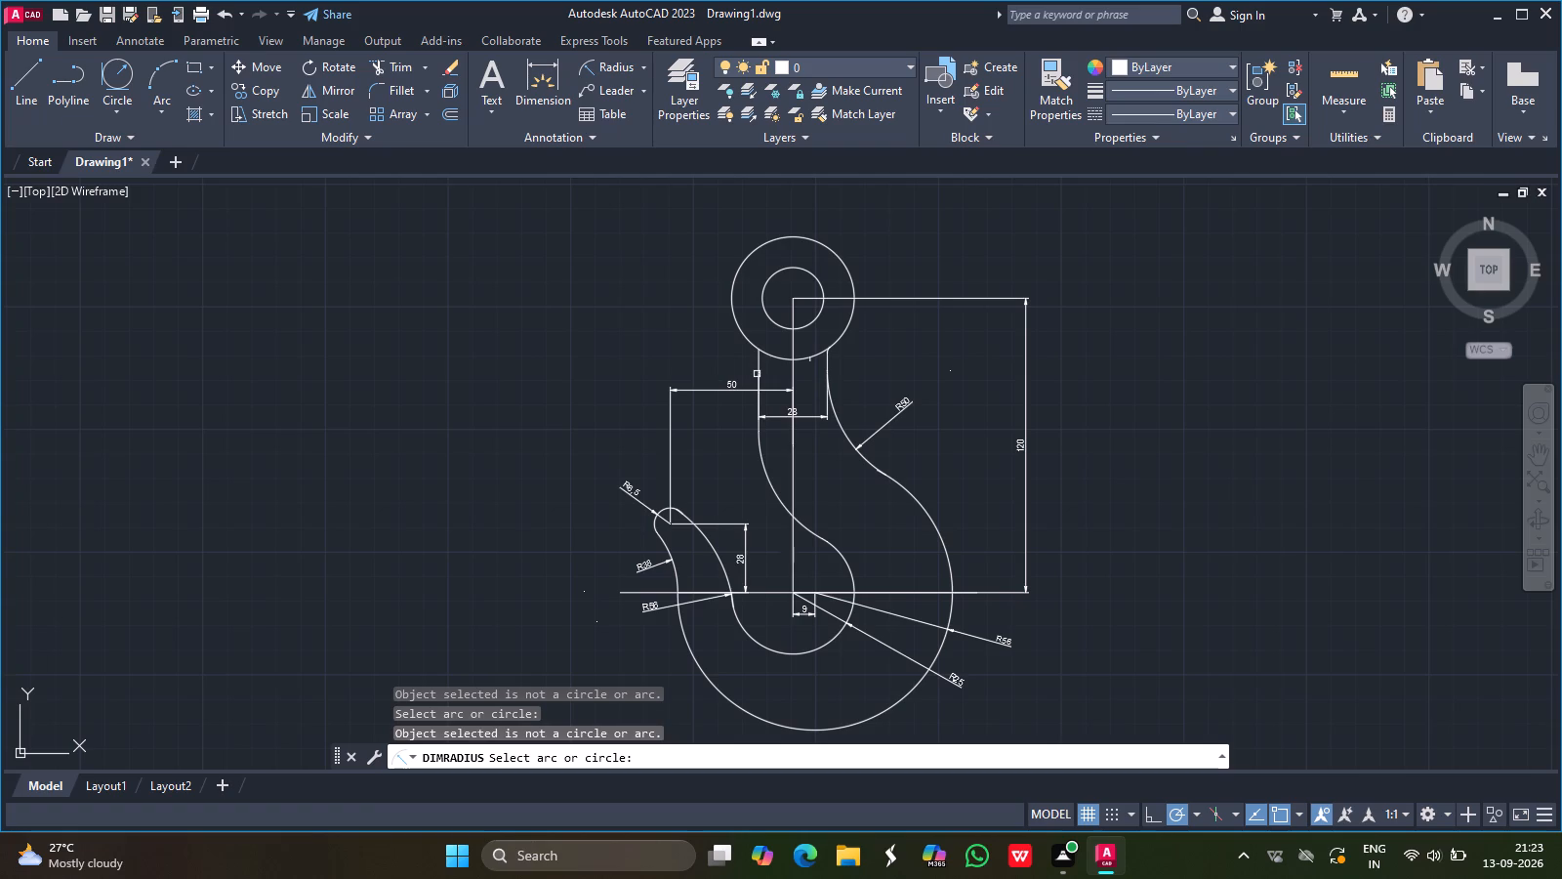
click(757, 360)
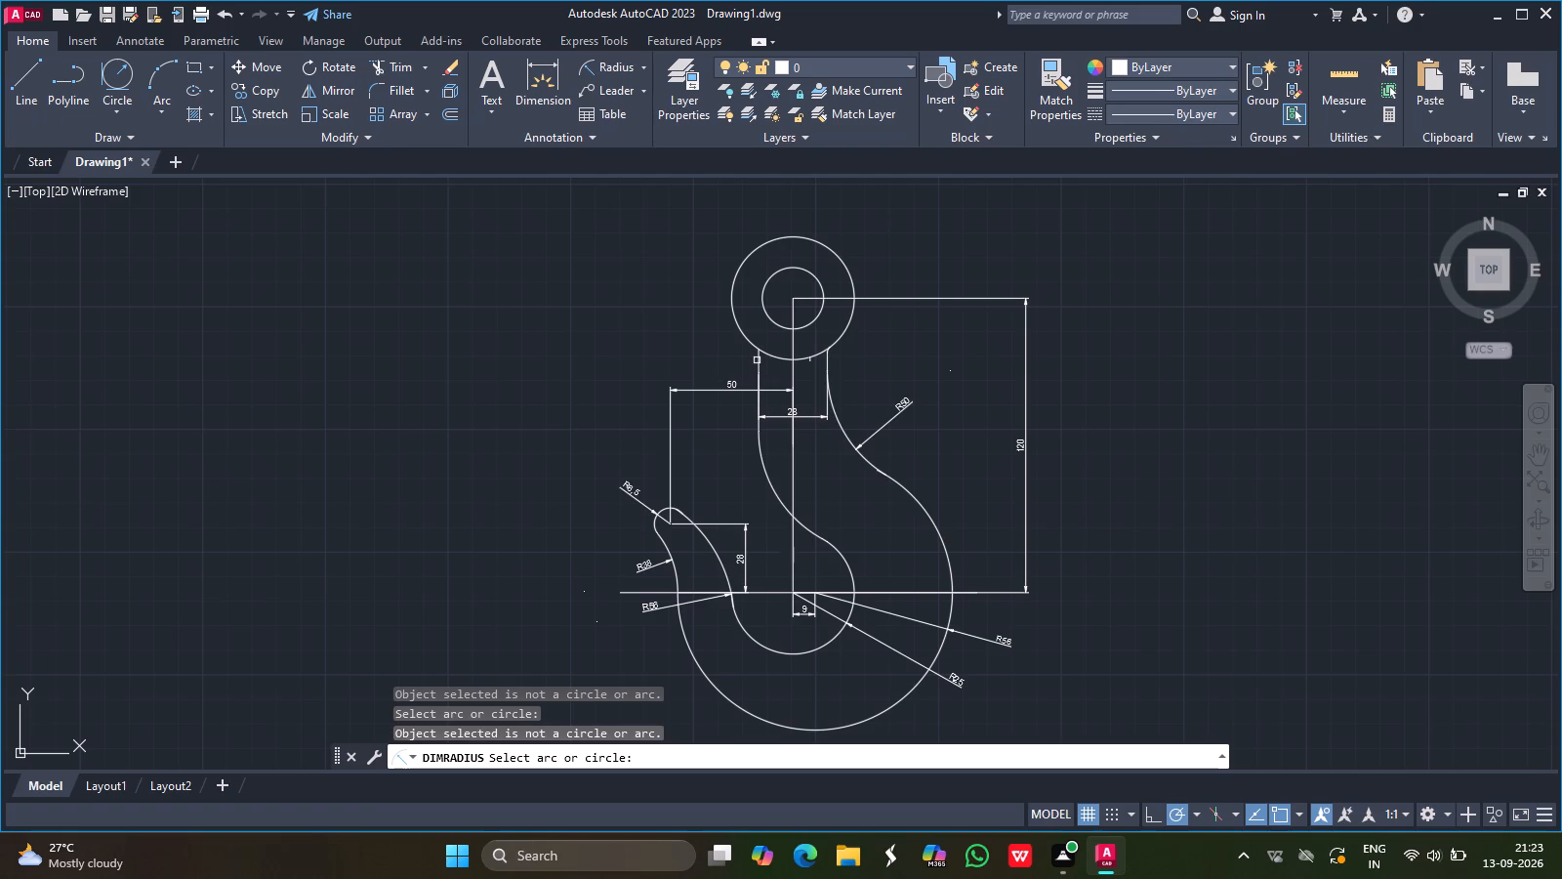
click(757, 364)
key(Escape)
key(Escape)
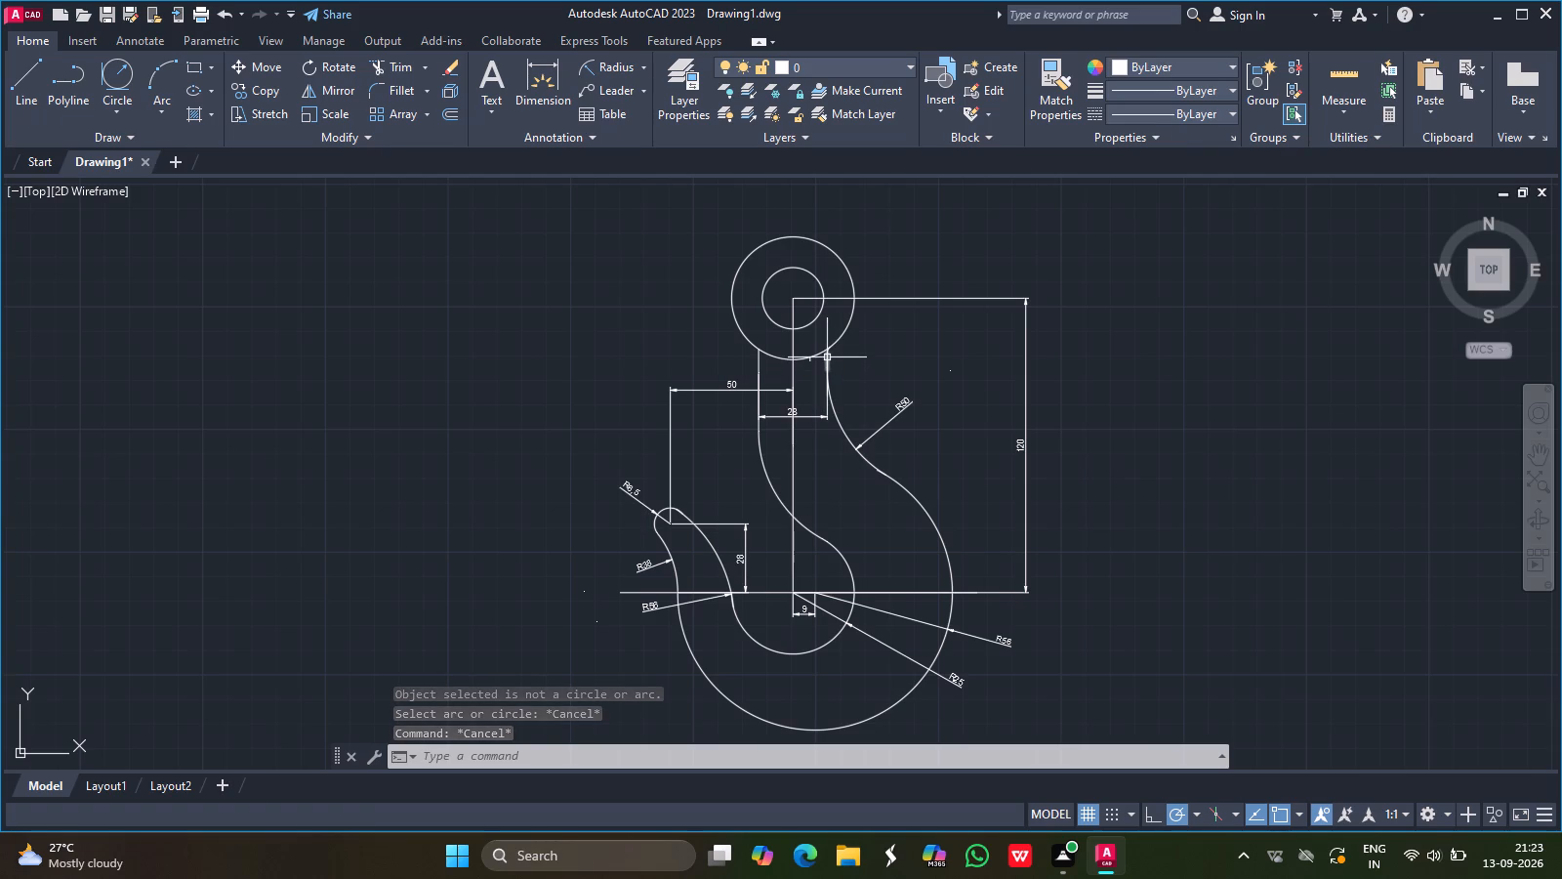
Delete the shank's right side line, the stray mark below the eye, and the small fillet arc at the eye's outer circle.
click(828, 356)
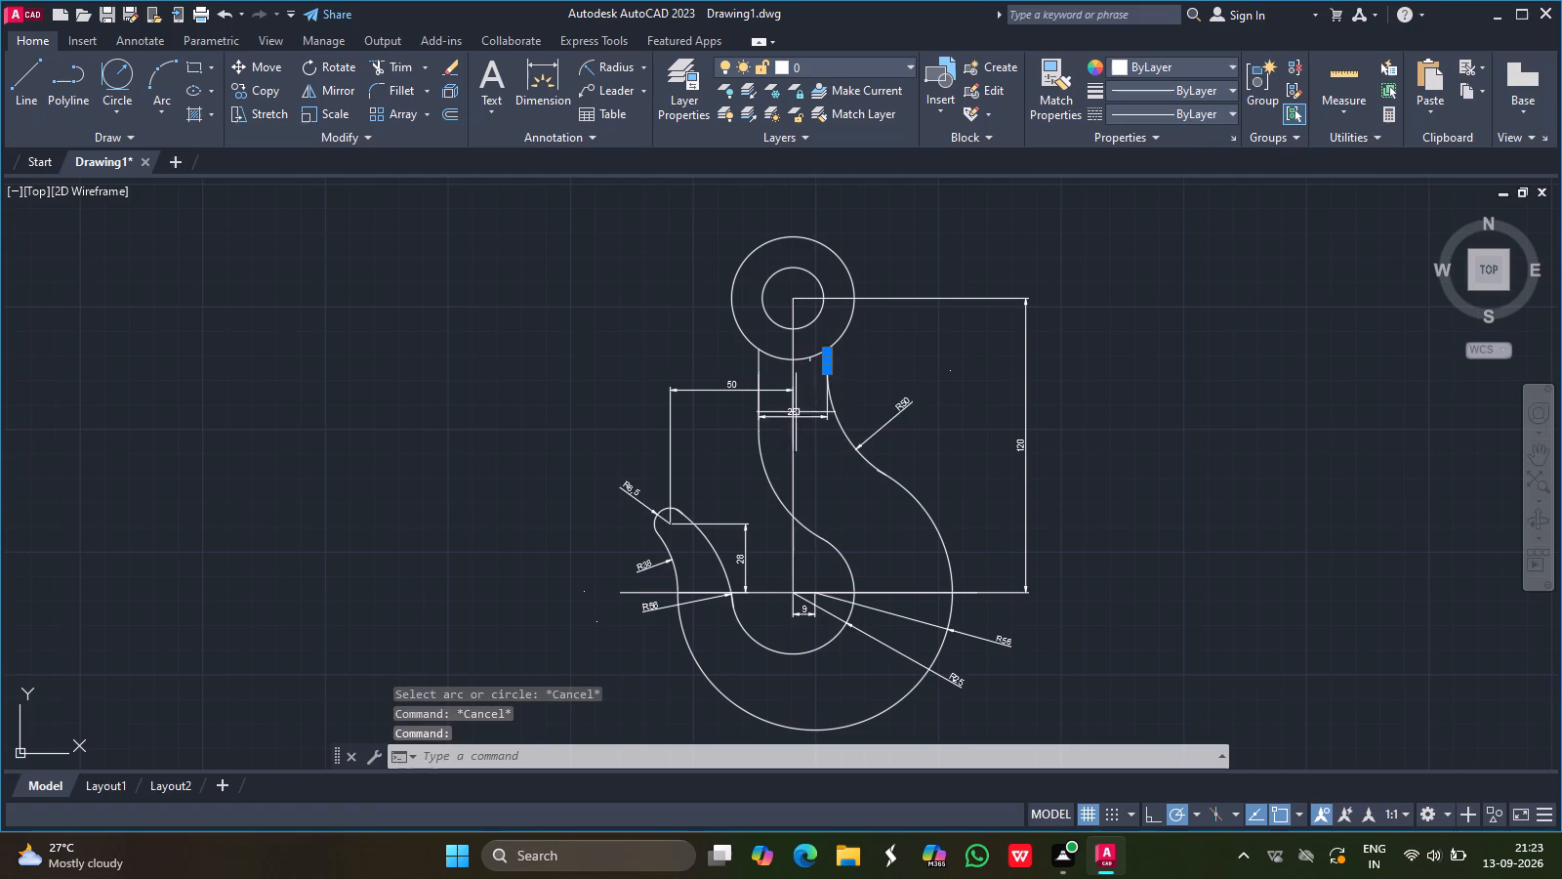
key(Delete)
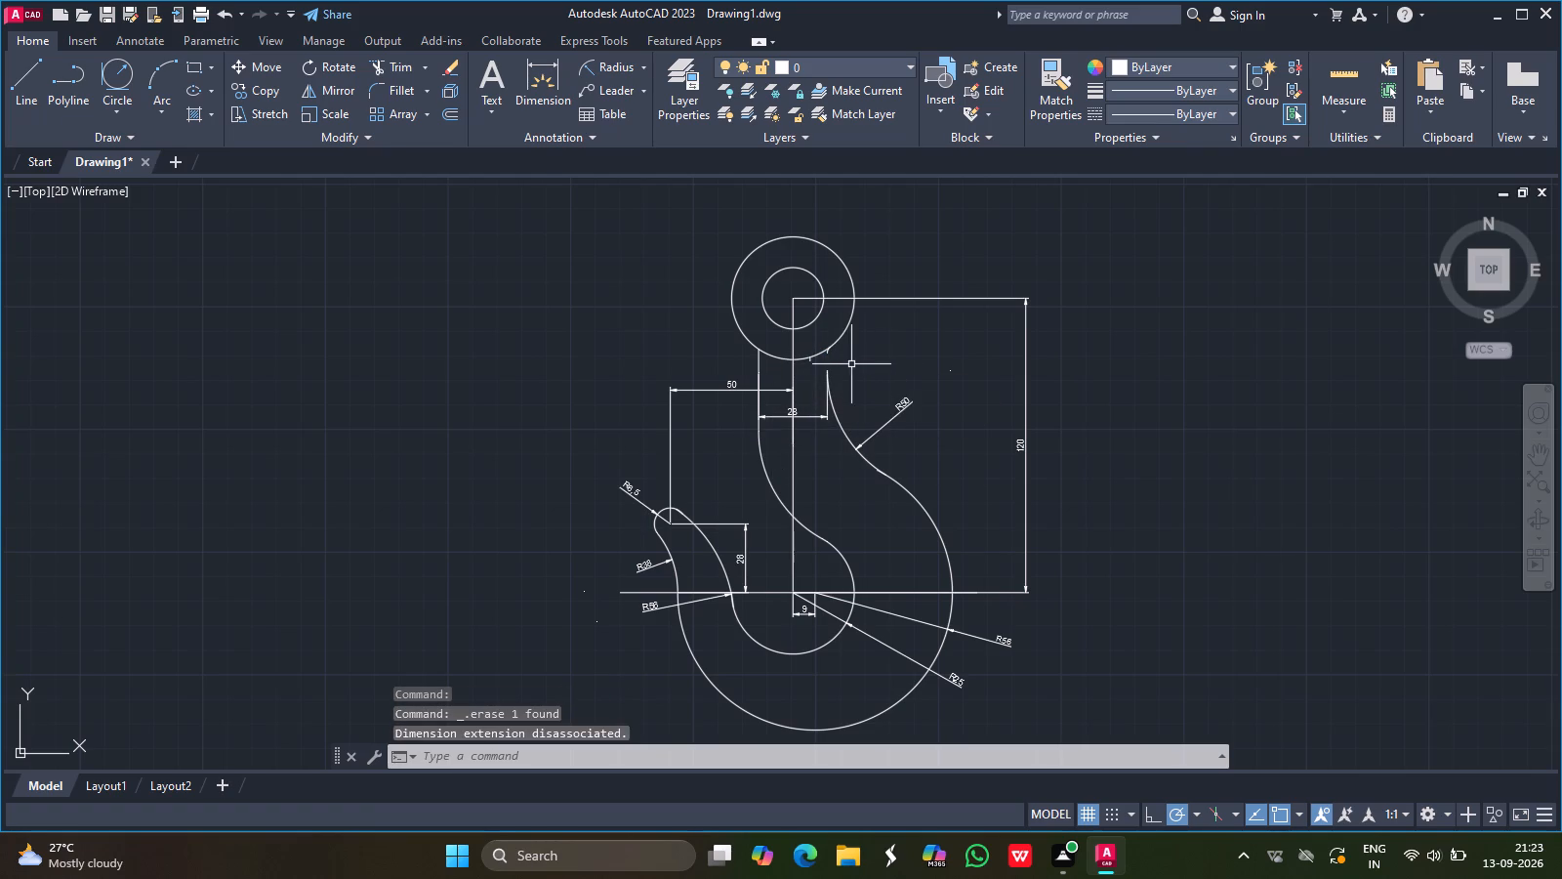
click(808, 361)
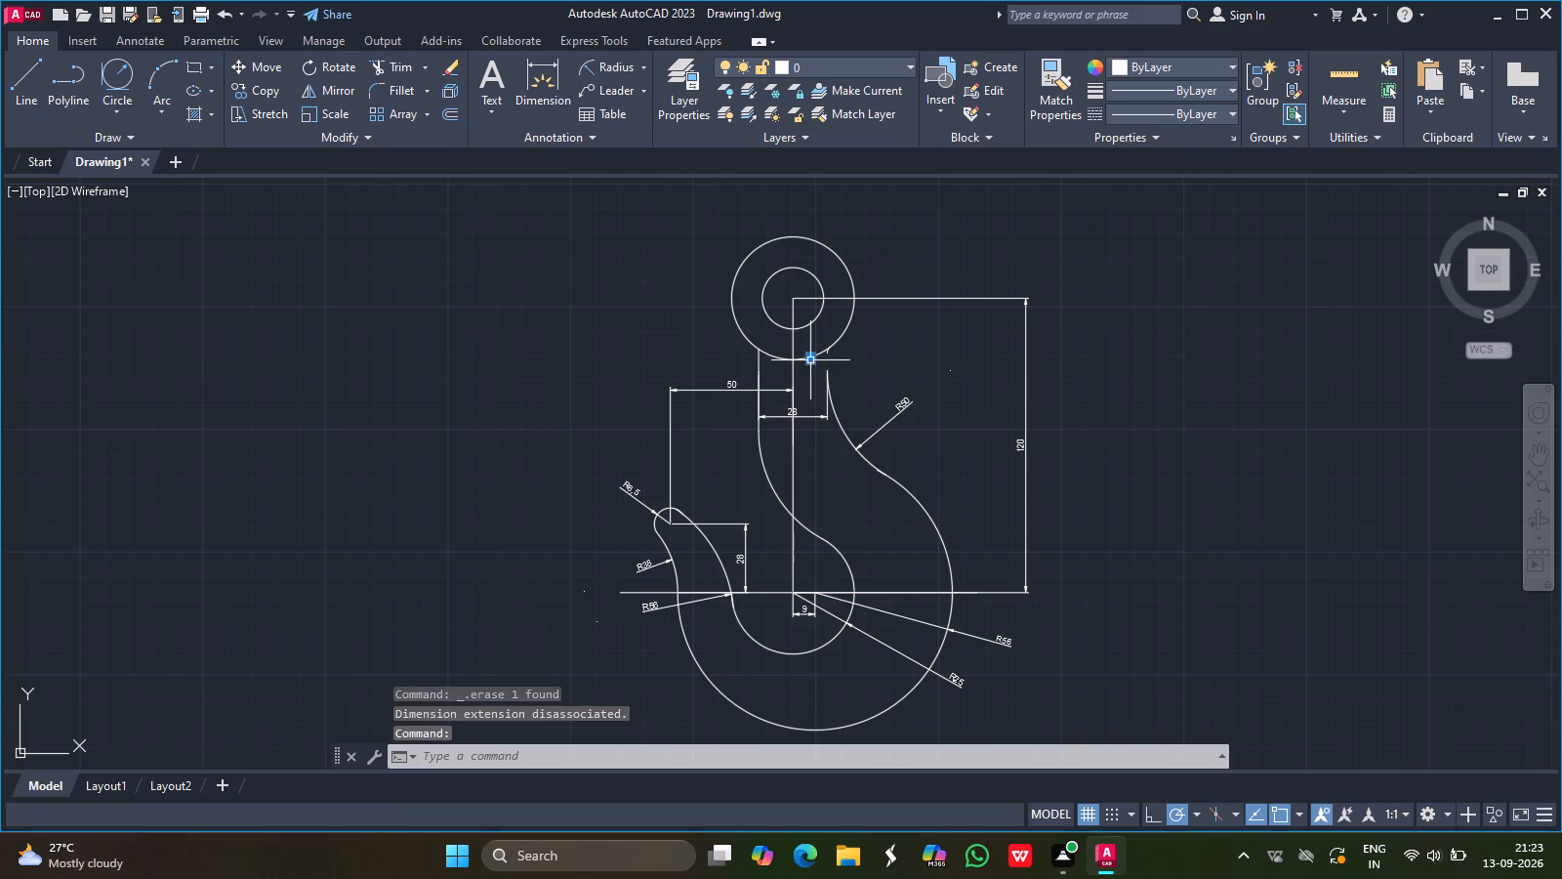
key(Delete)
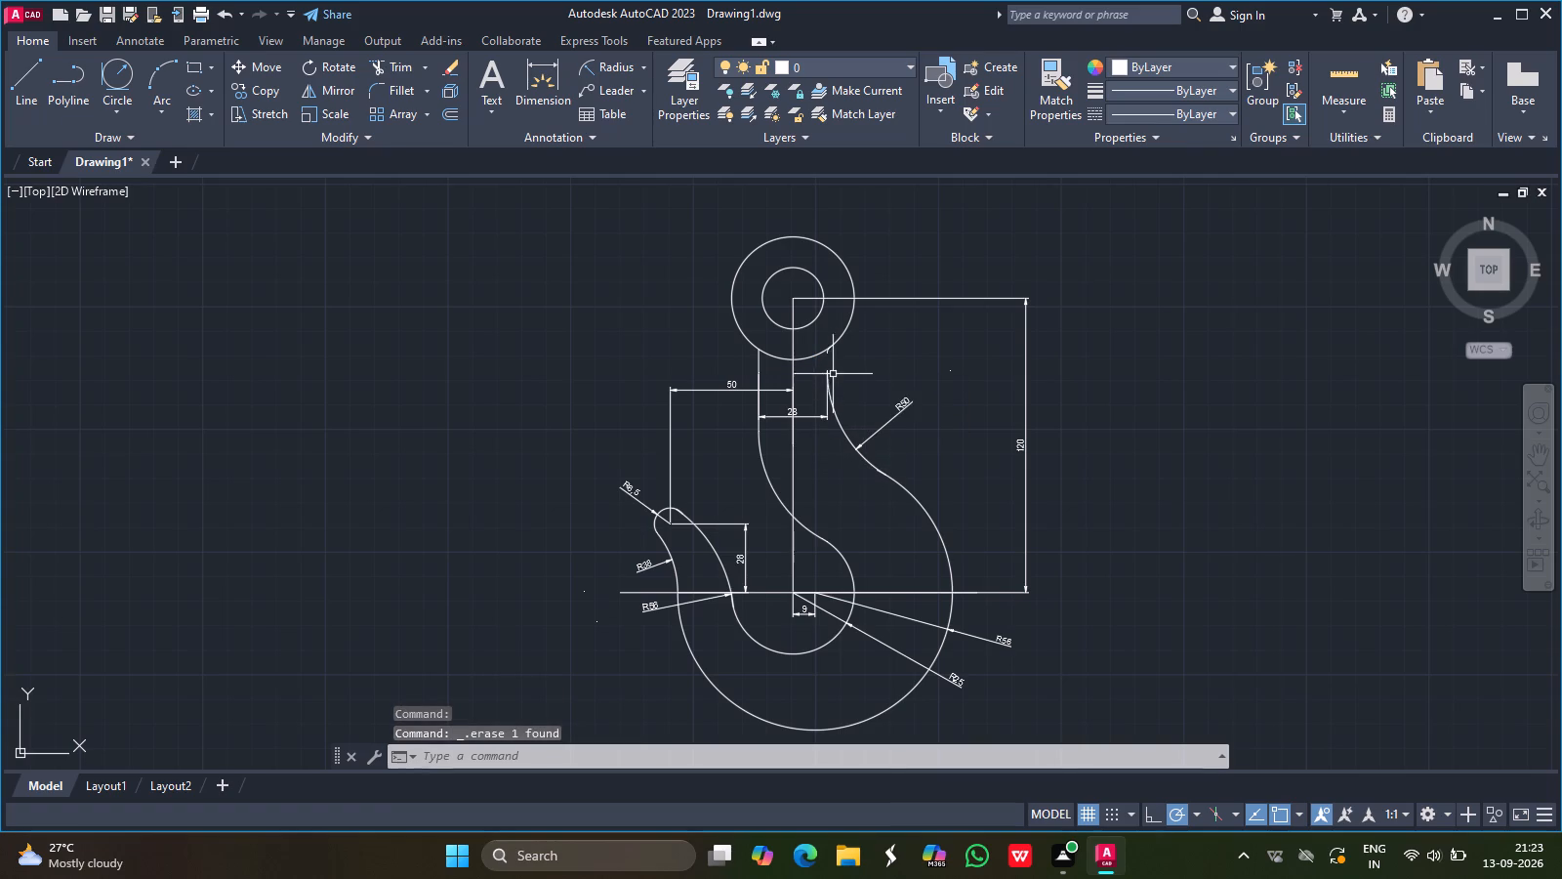
click(827, 354)
key(Delete)
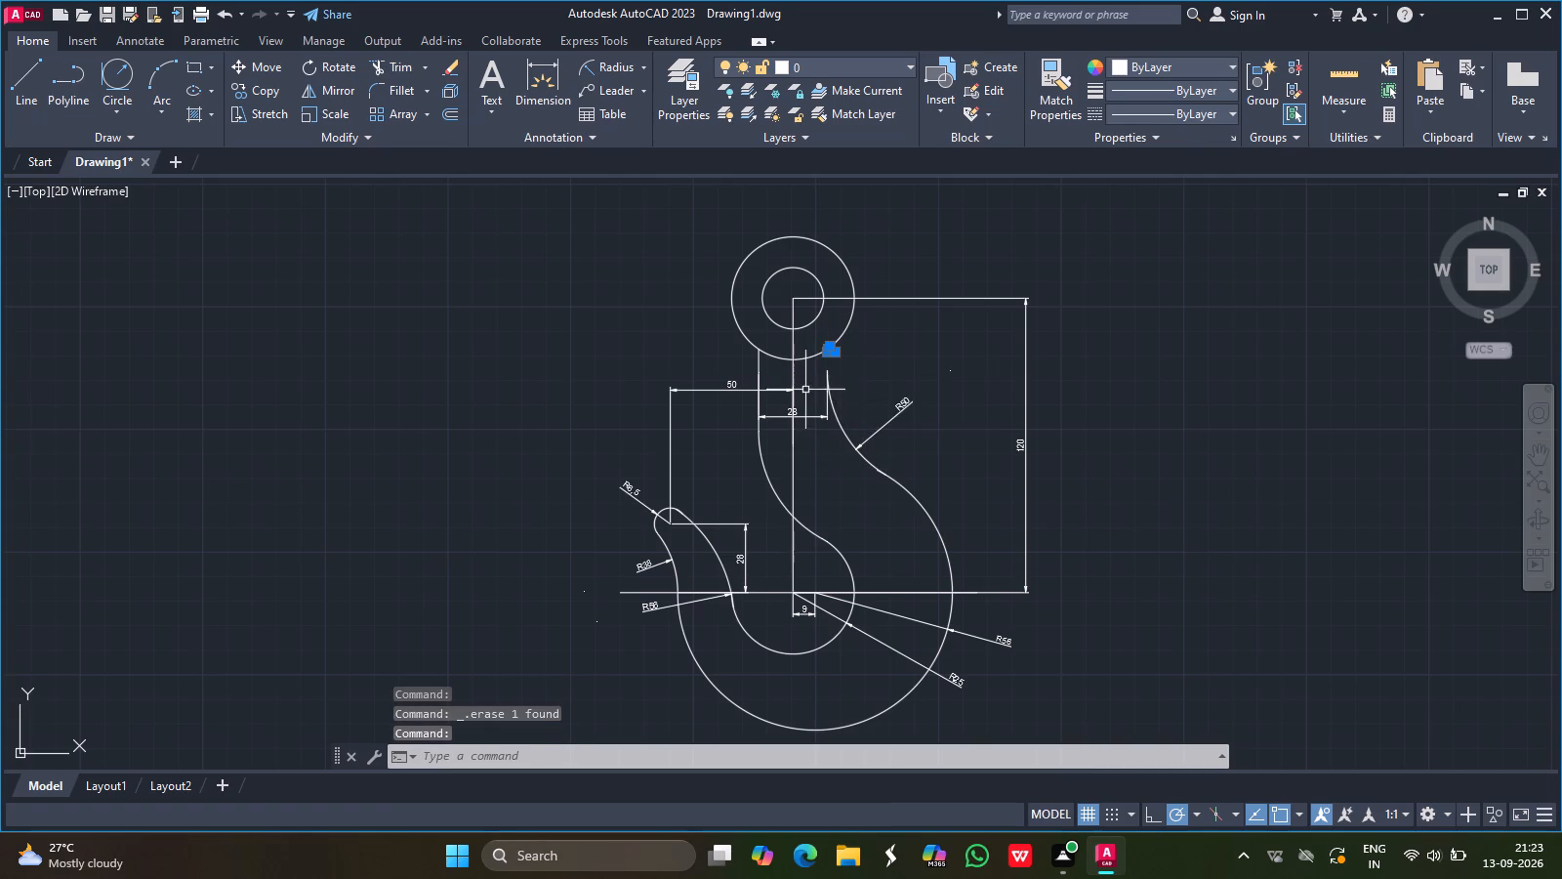
key(Delete)
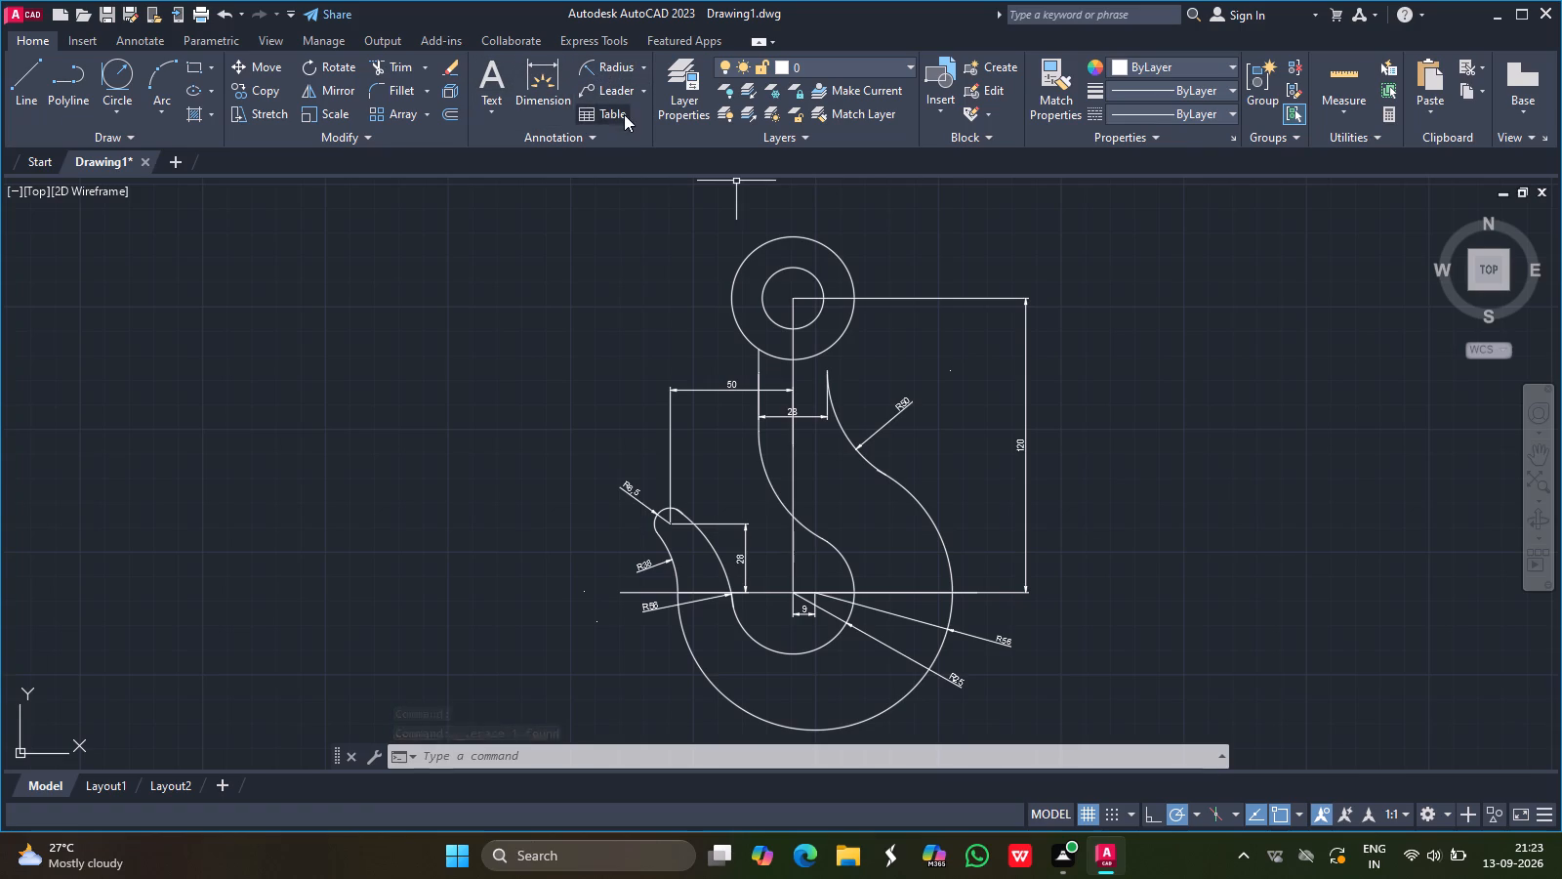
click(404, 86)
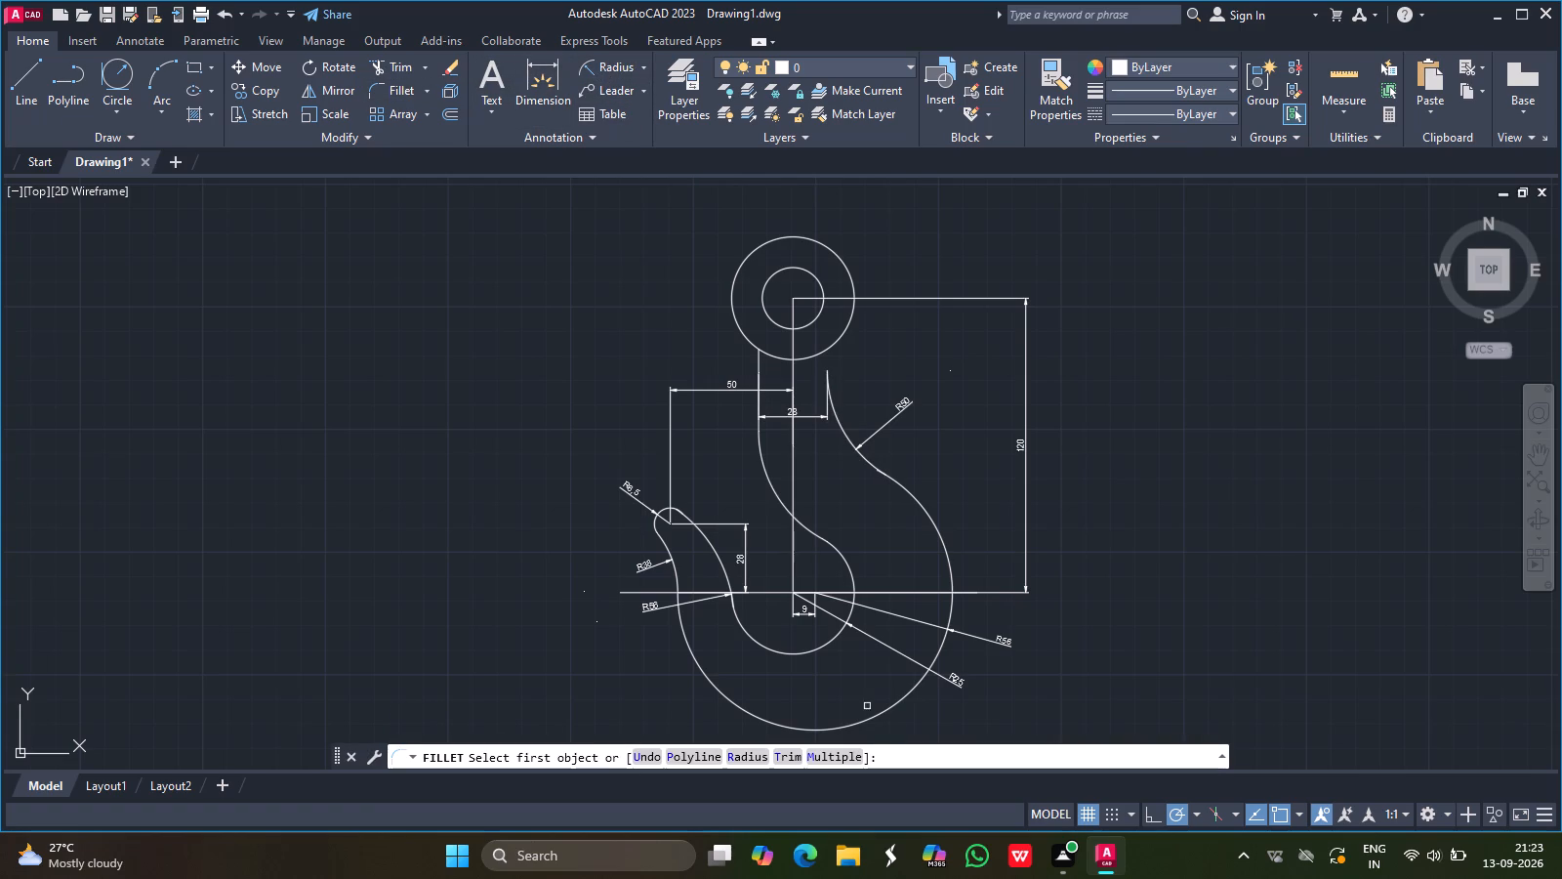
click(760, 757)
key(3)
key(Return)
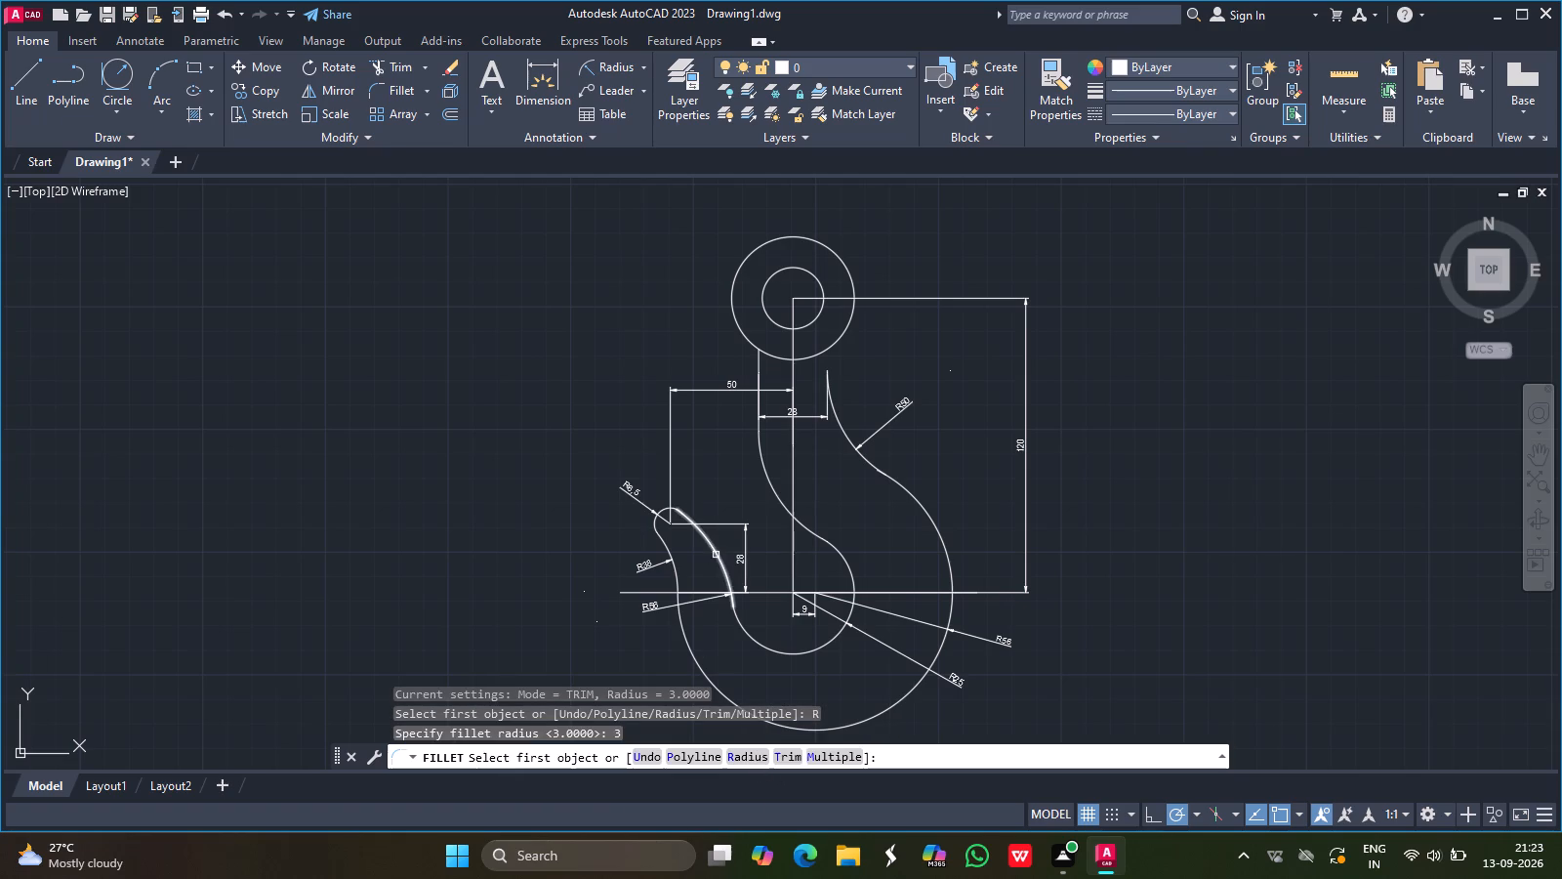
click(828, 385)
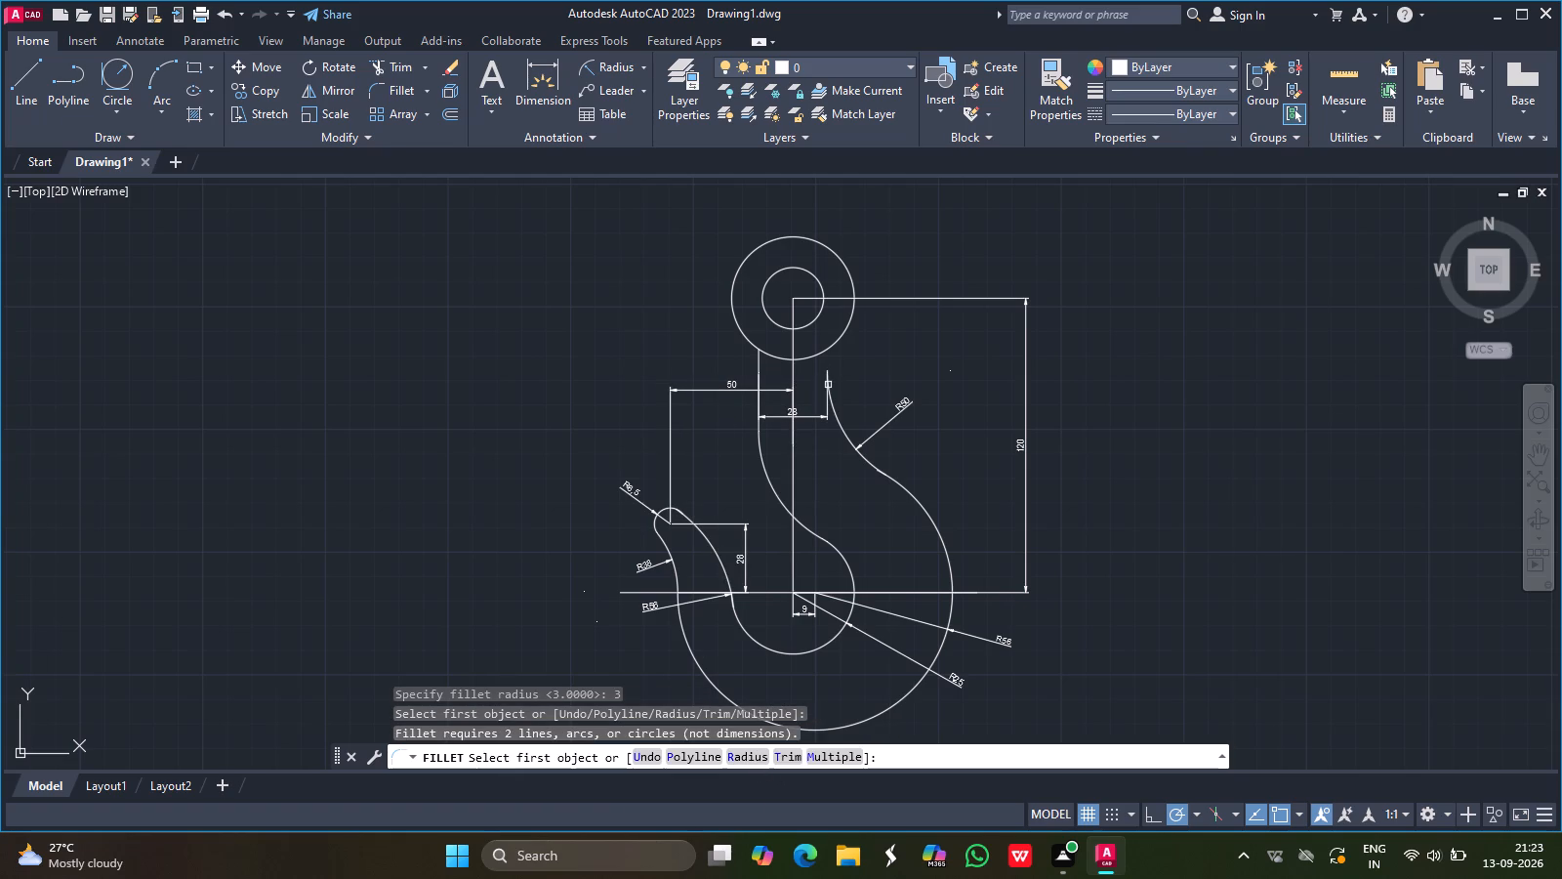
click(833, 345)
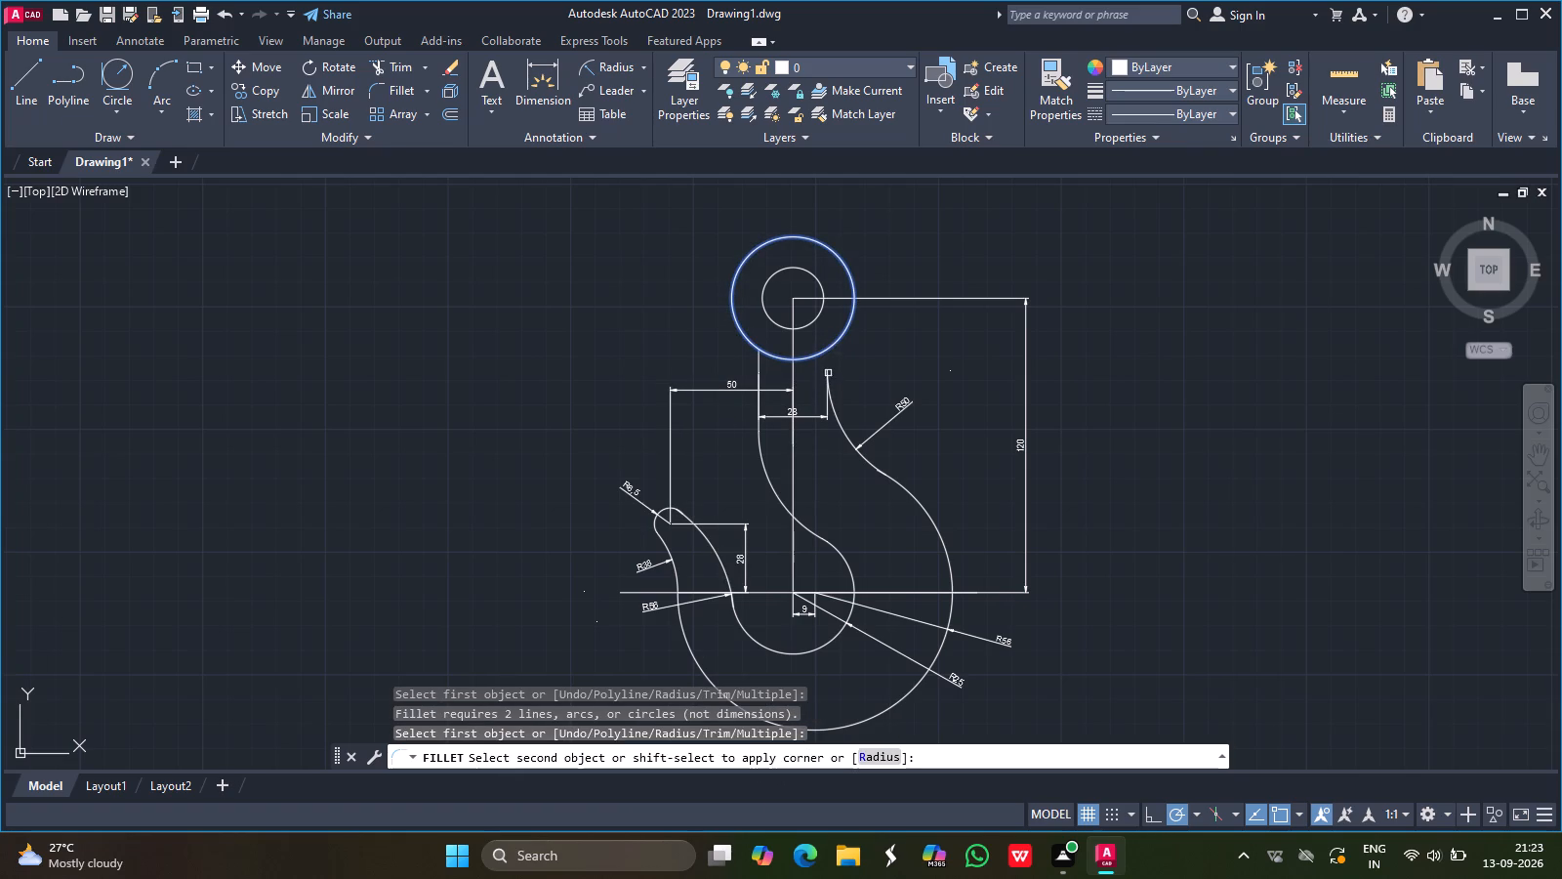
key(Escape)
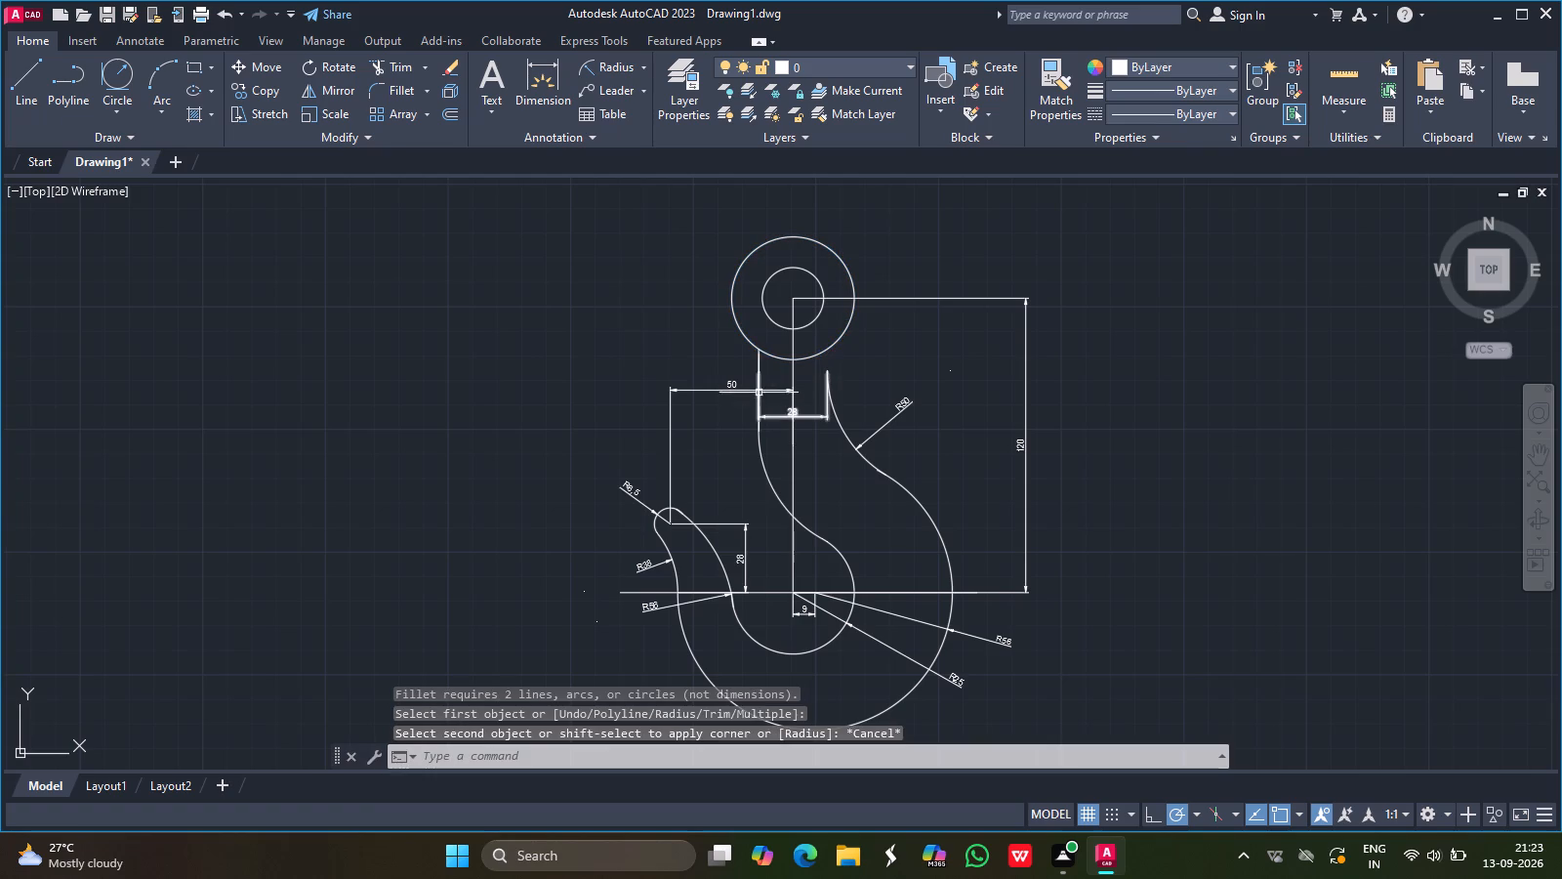
Delete the horizontal dimension of the shank's width.
click(812, 418)
key(Delete)
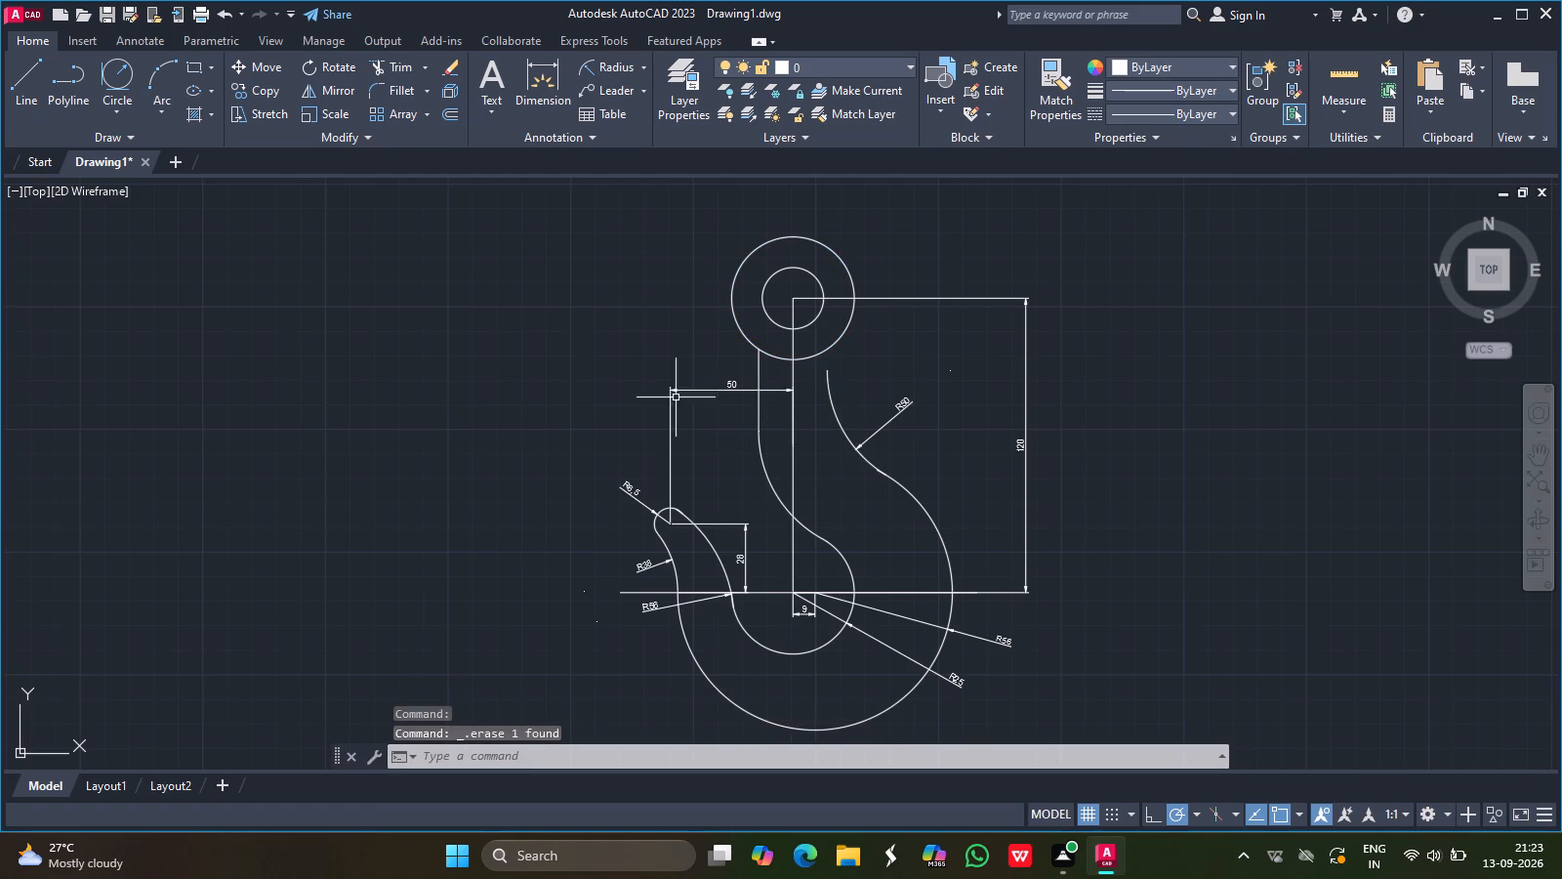
Draw a line 1 unit long straight up from the top end of the concave arc on the shank's right side.
click(33, 80)
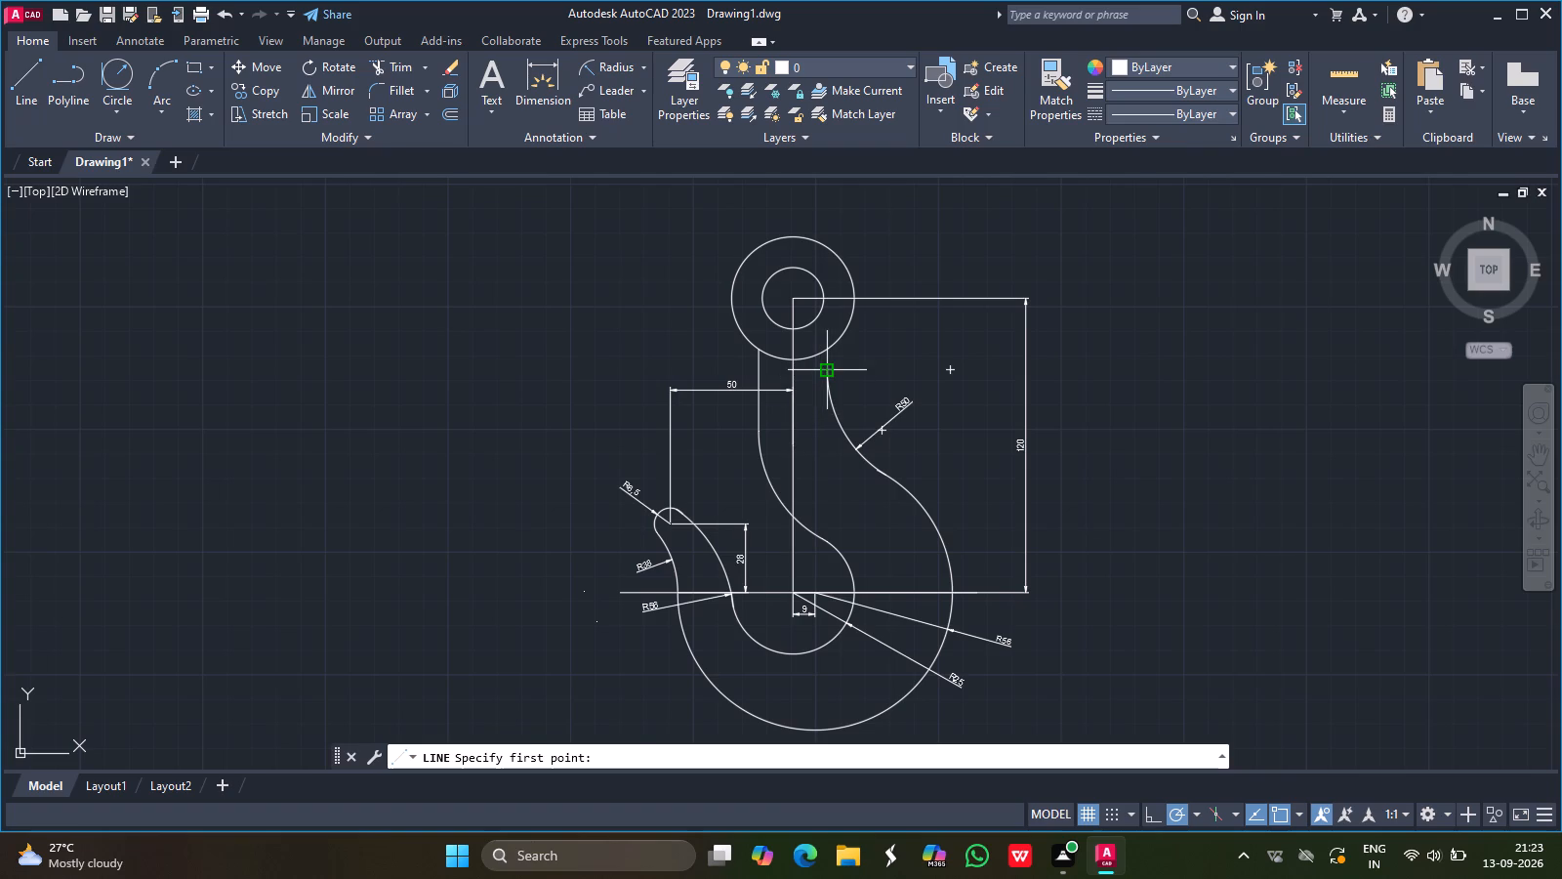
drag(824, 369, 829, 356)
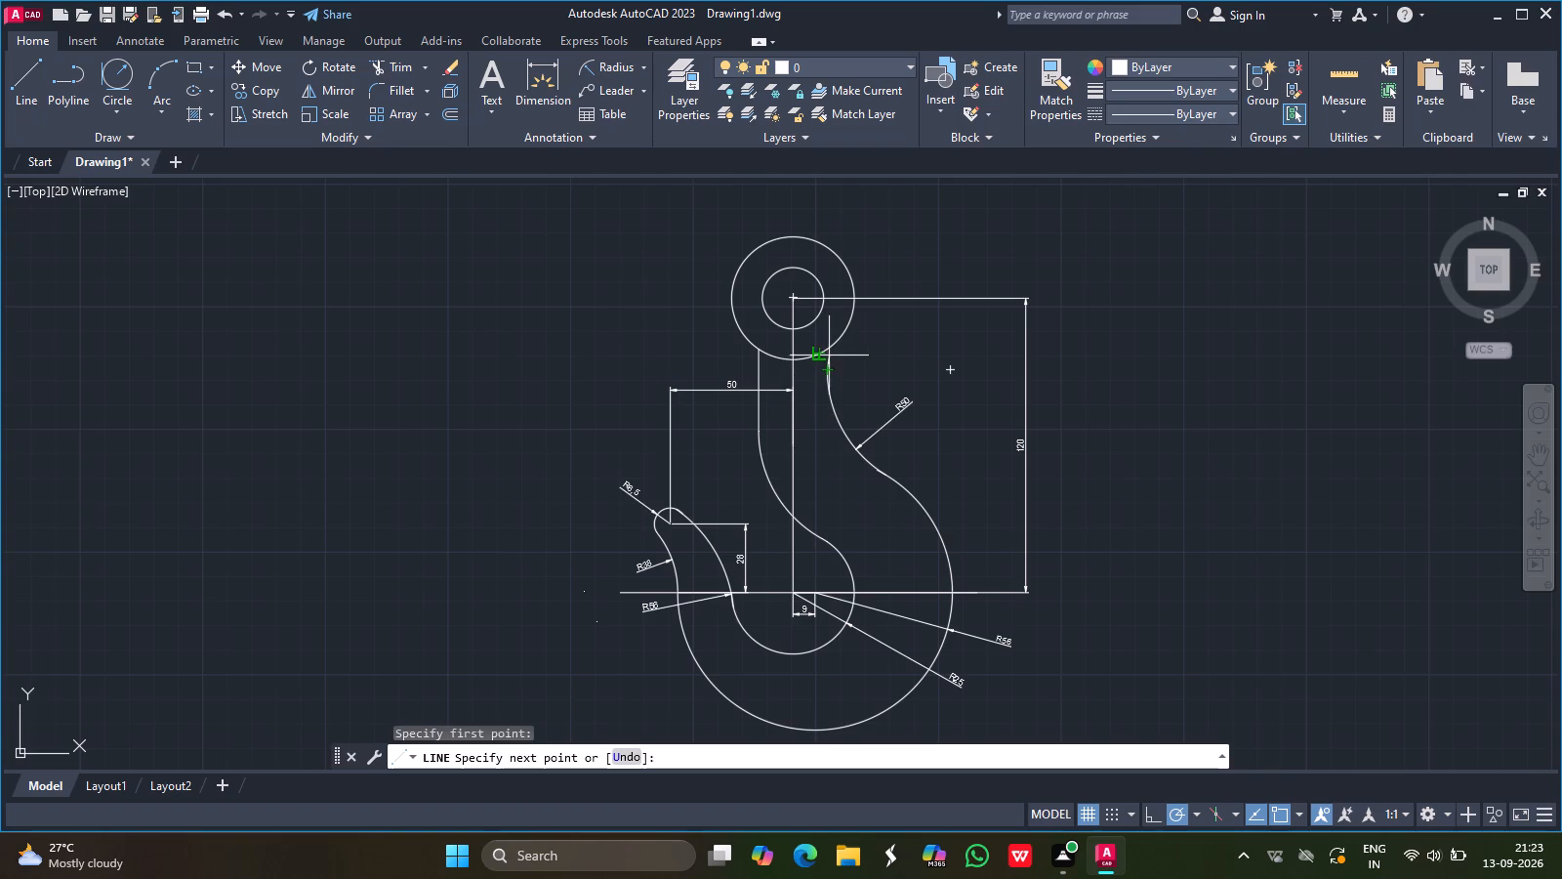
drag(829, 356, 828, 313)
drag(828, 313, 831, 307)
drag(831, 307, 830, 290)
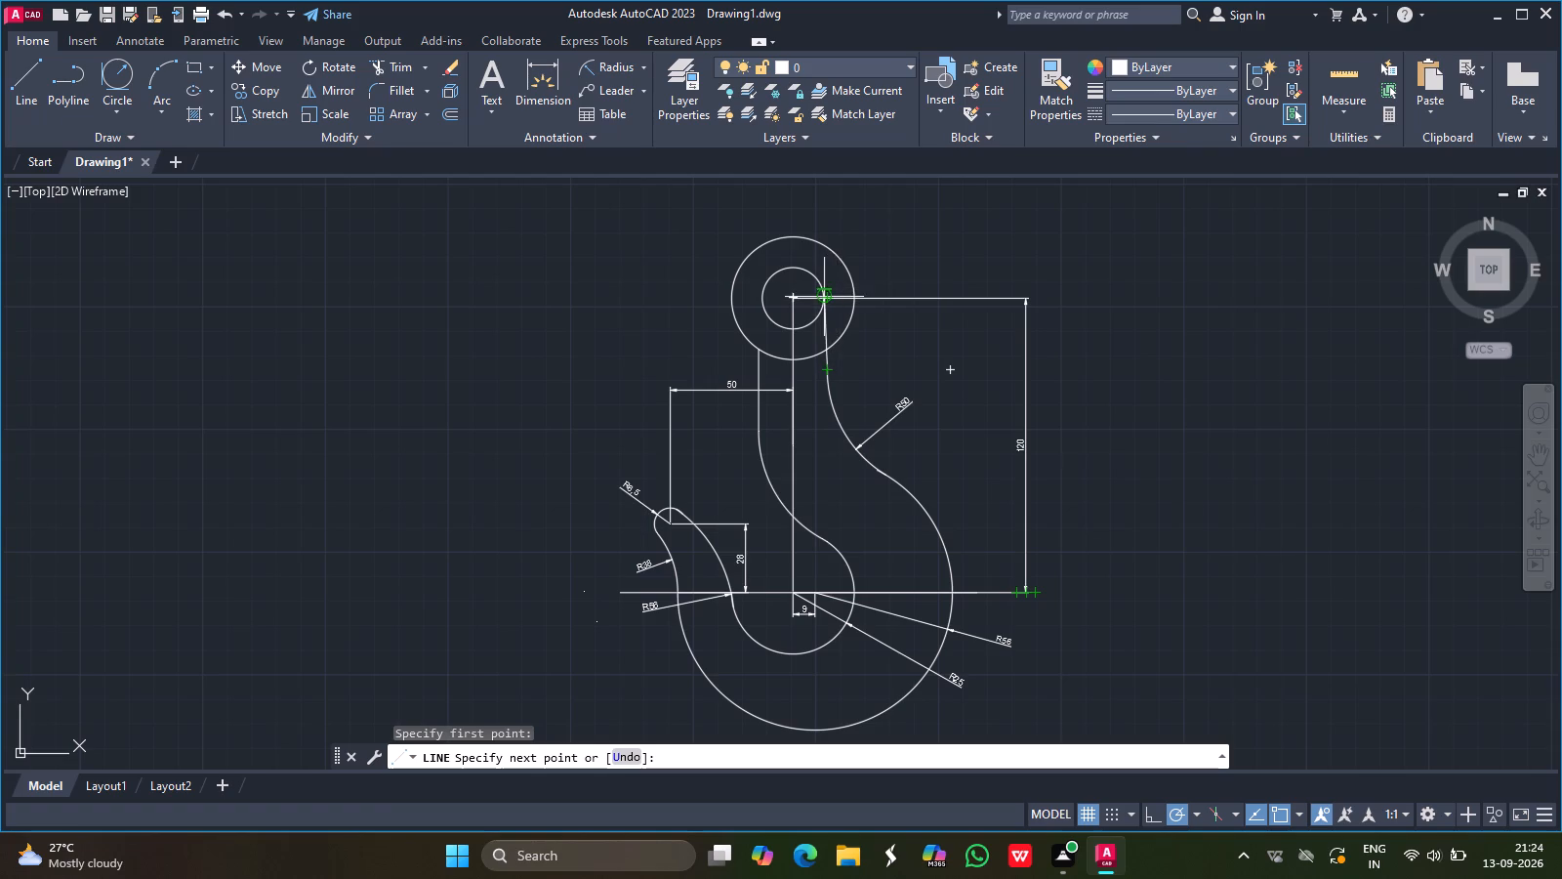
drag(830, 290, 835, 277)
key(1)
key(Return)
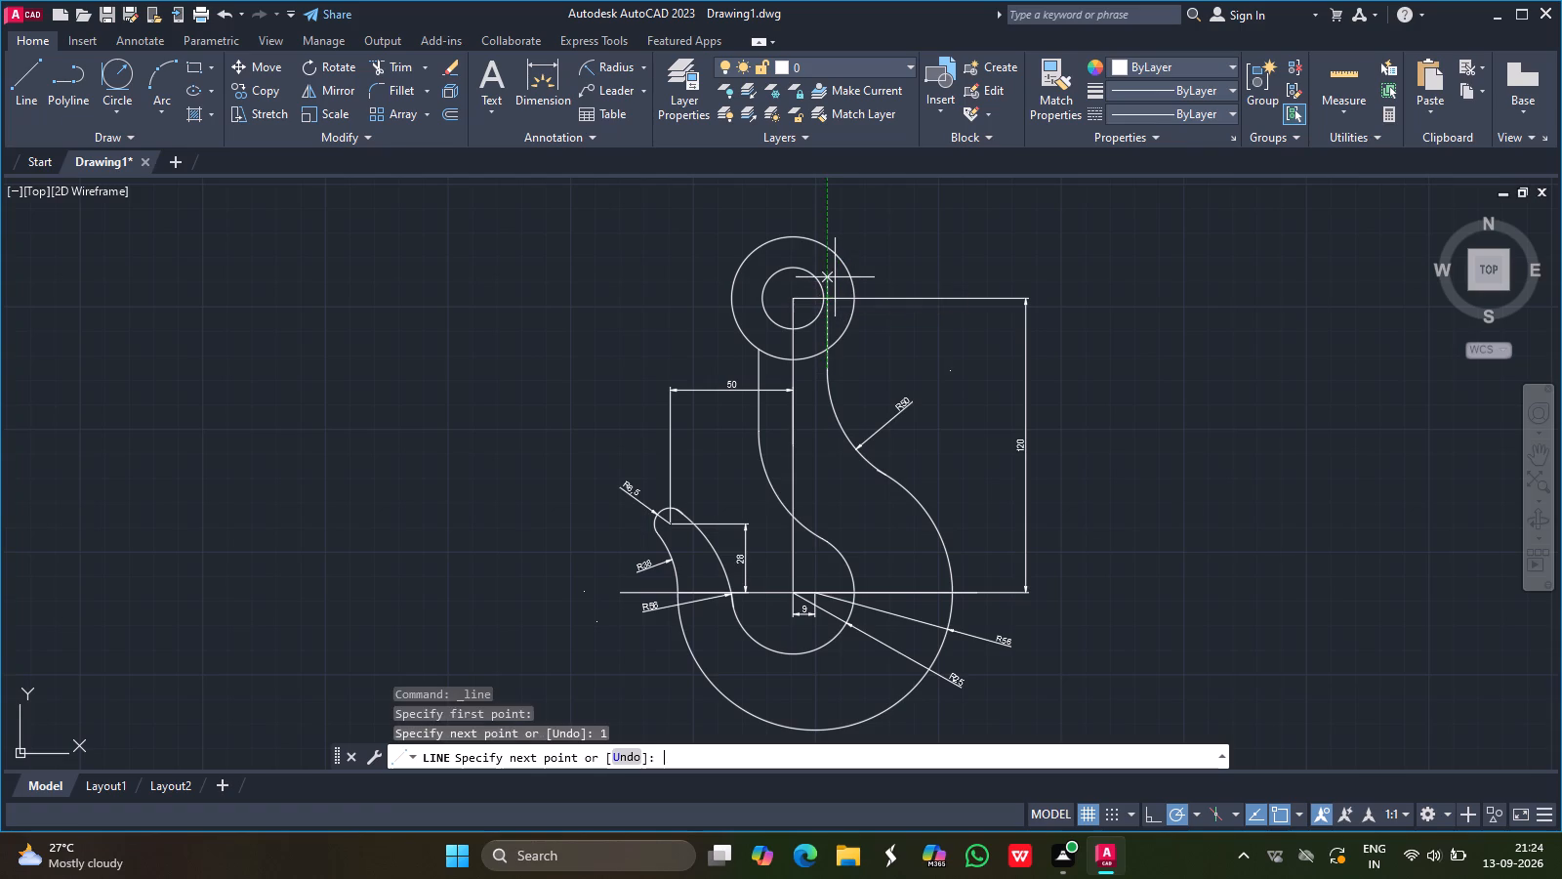
key(Return)
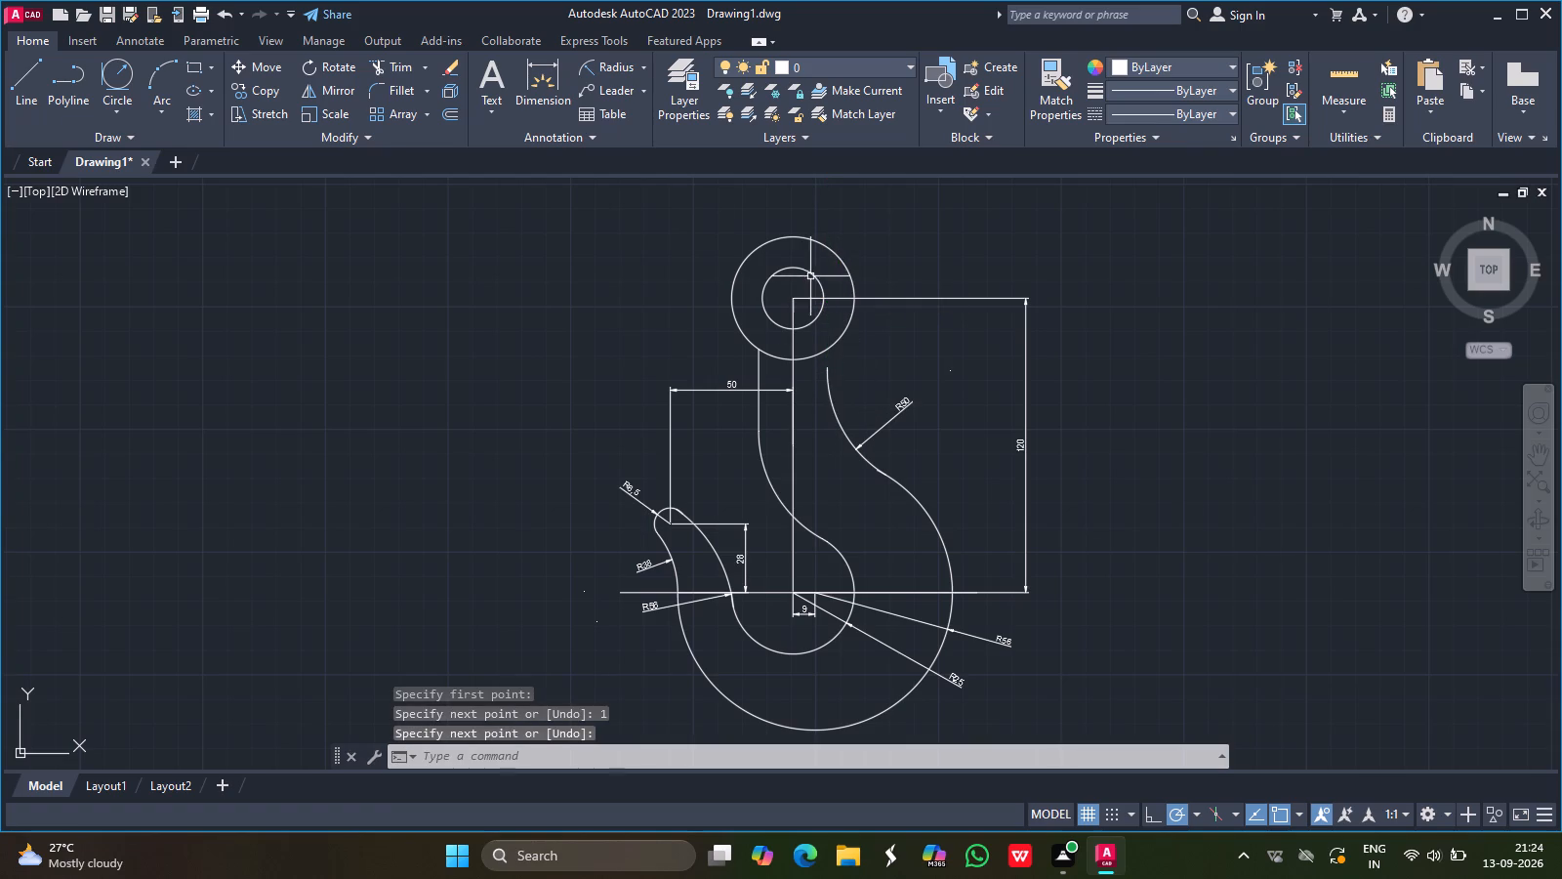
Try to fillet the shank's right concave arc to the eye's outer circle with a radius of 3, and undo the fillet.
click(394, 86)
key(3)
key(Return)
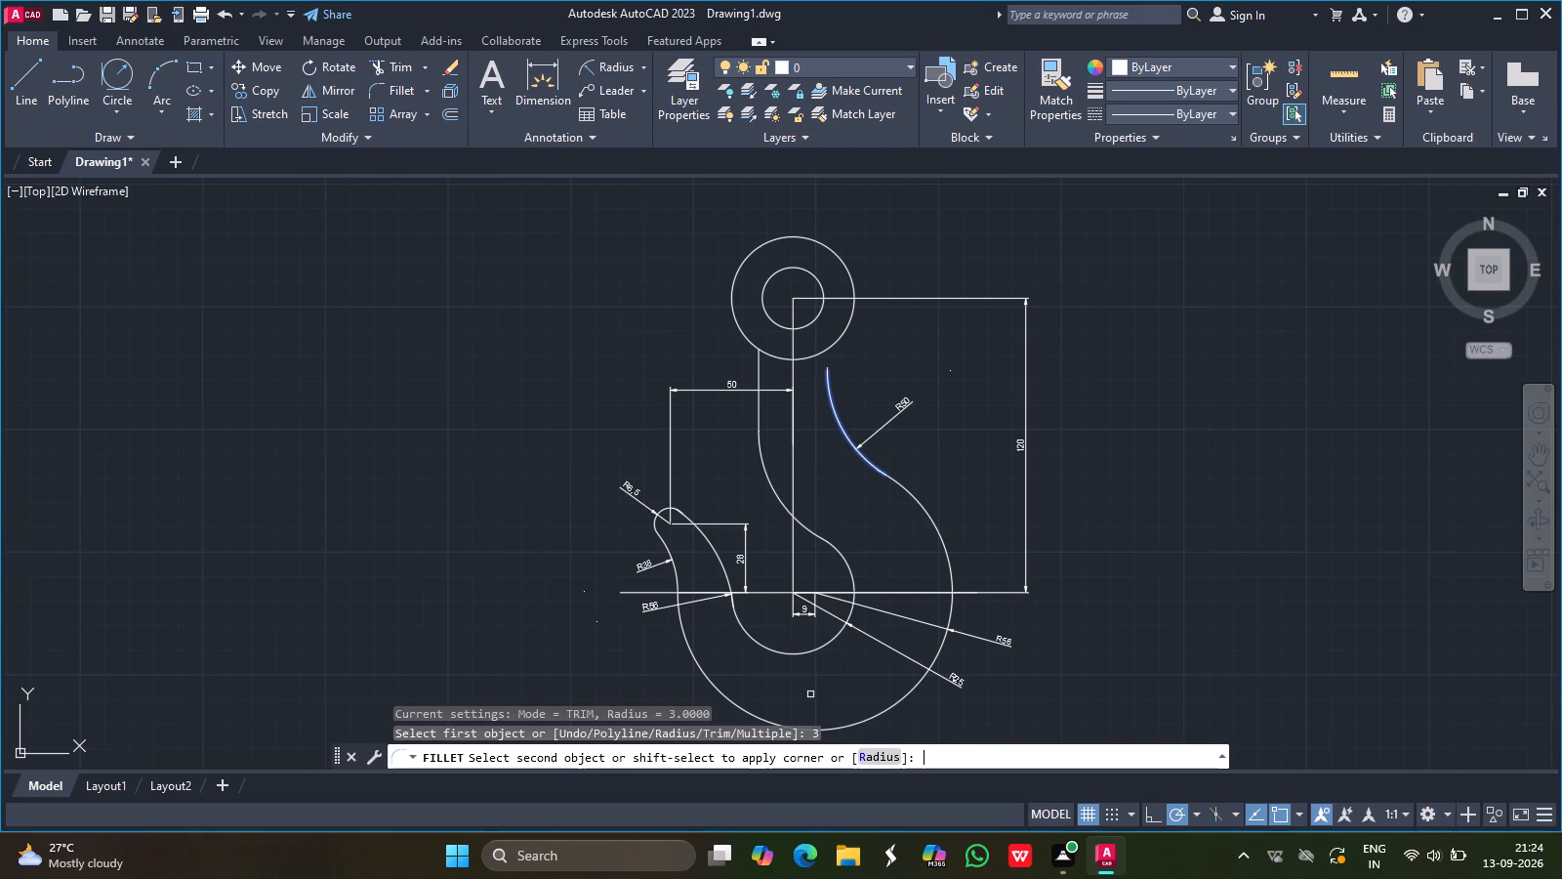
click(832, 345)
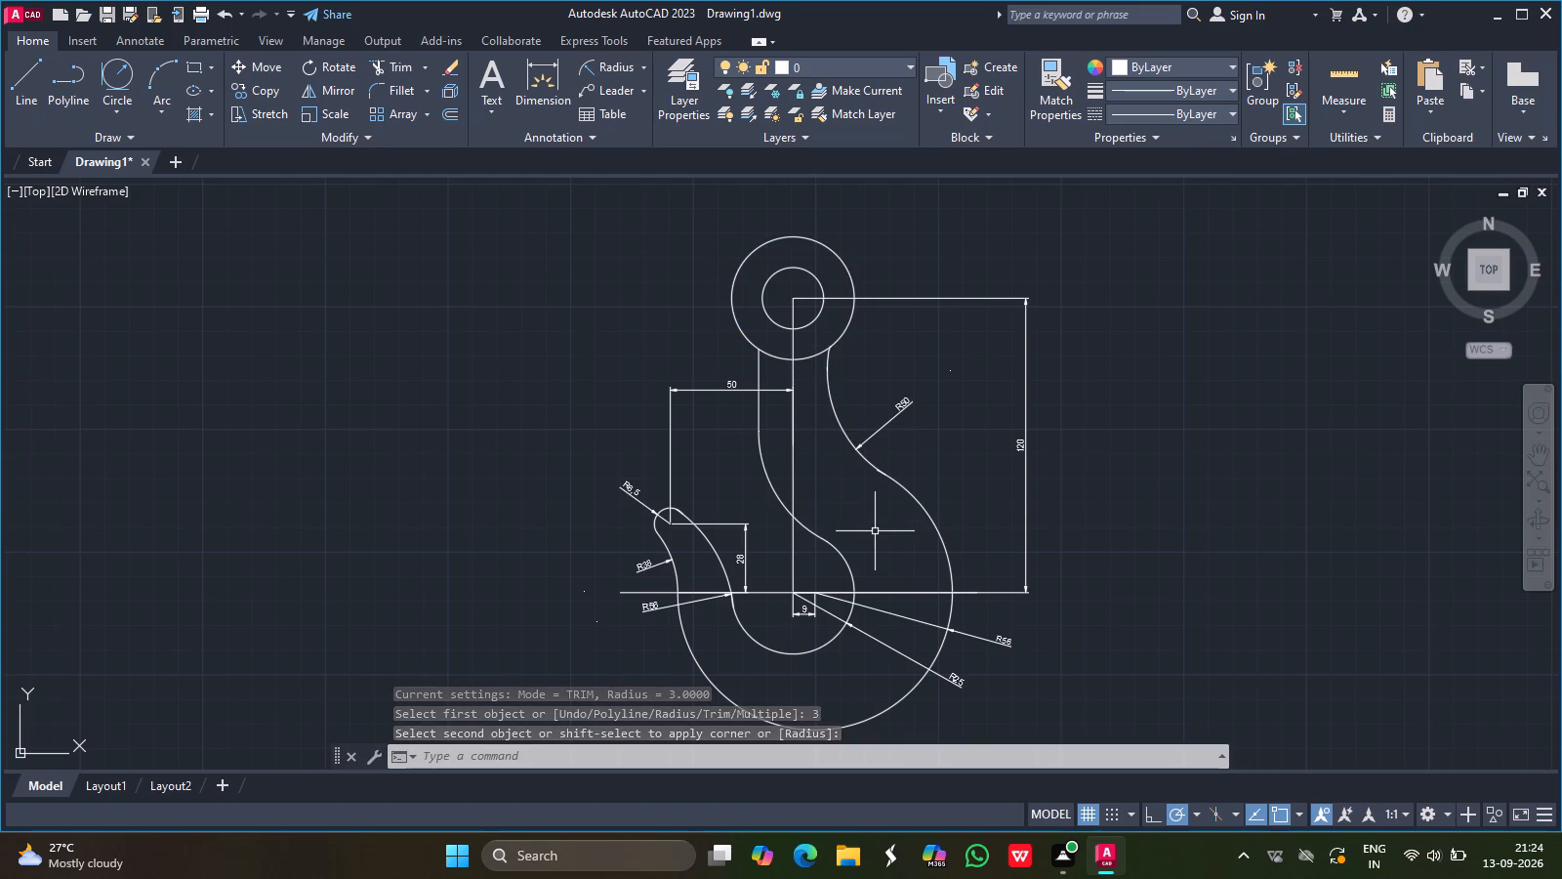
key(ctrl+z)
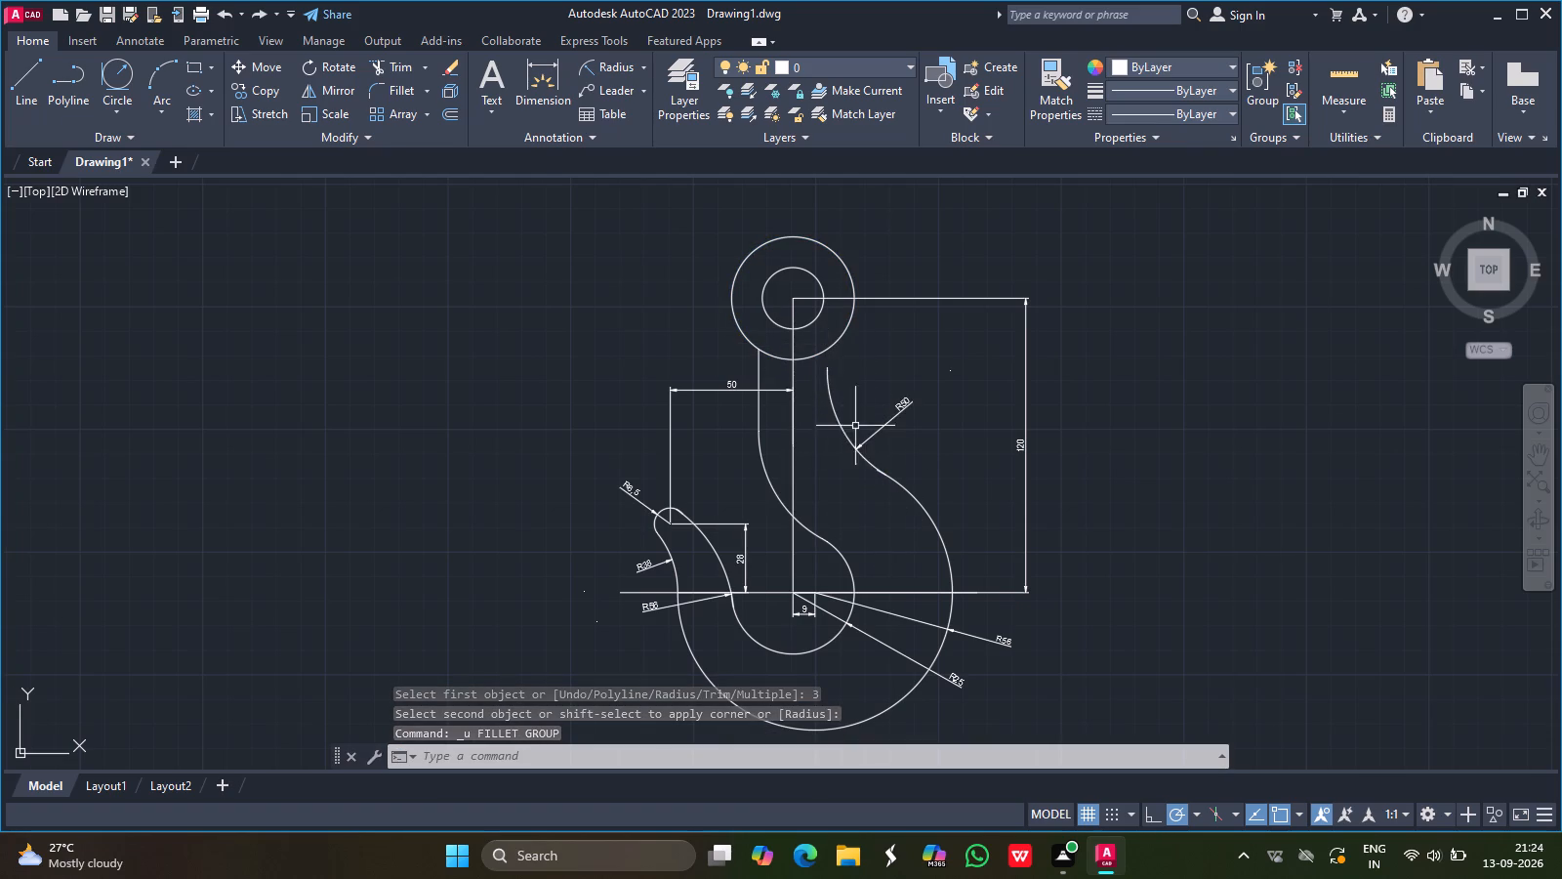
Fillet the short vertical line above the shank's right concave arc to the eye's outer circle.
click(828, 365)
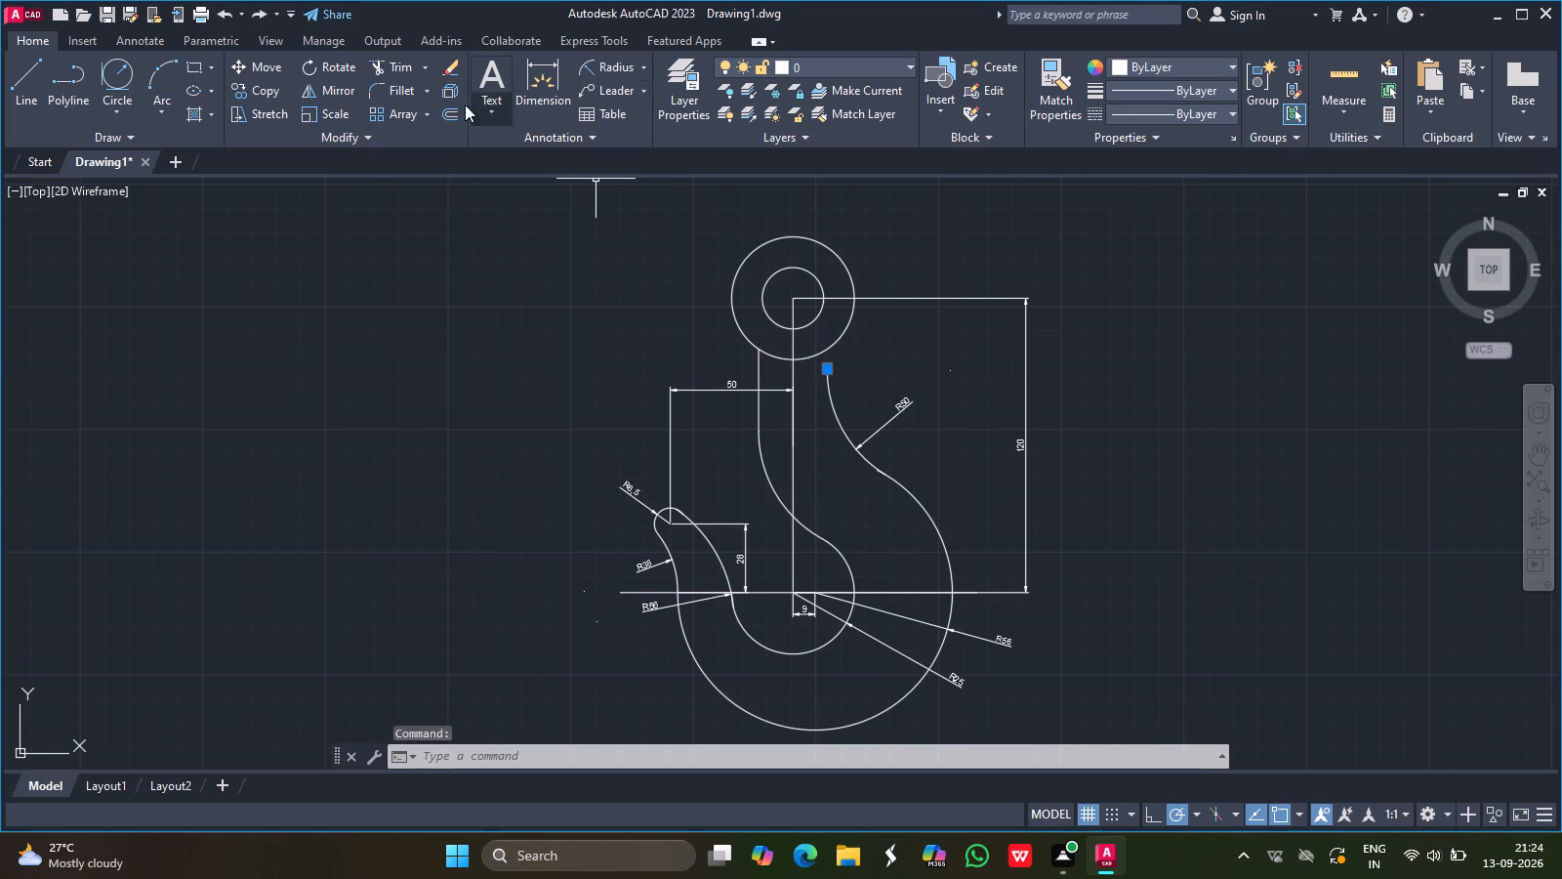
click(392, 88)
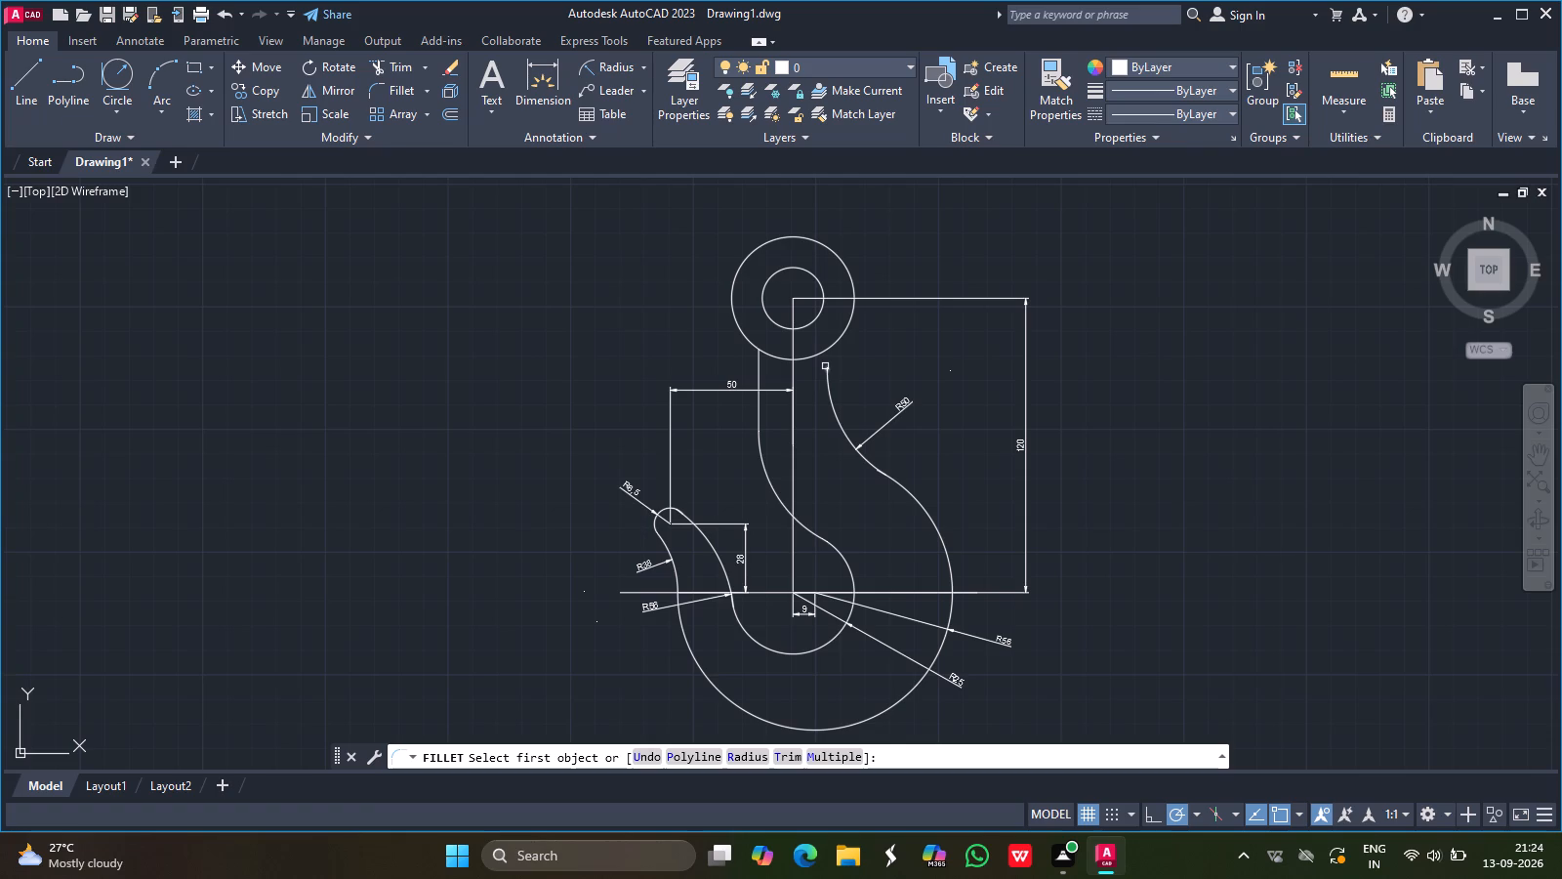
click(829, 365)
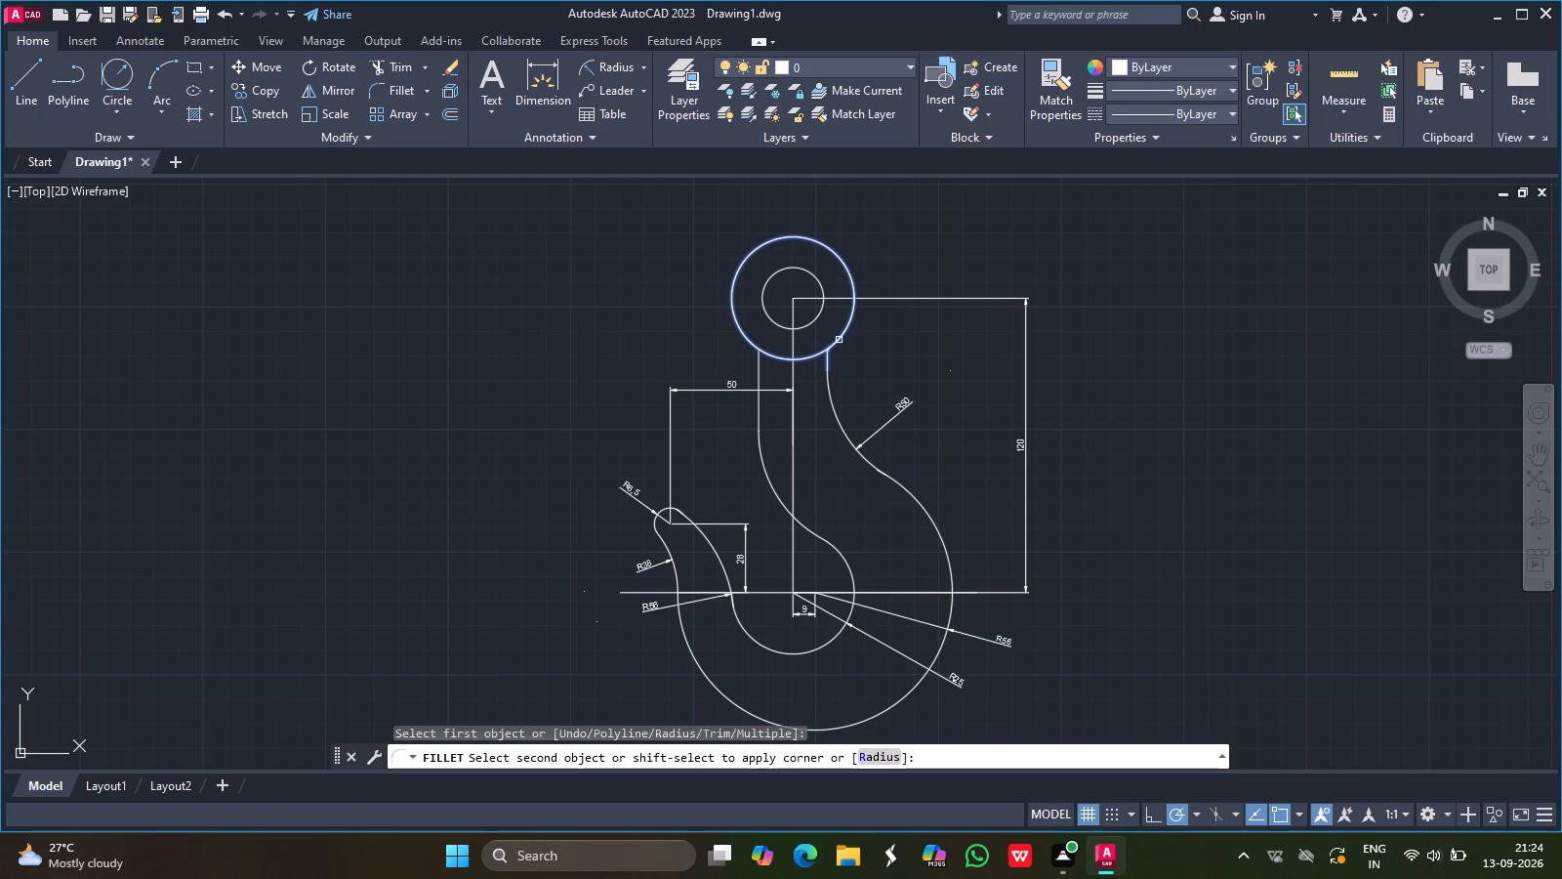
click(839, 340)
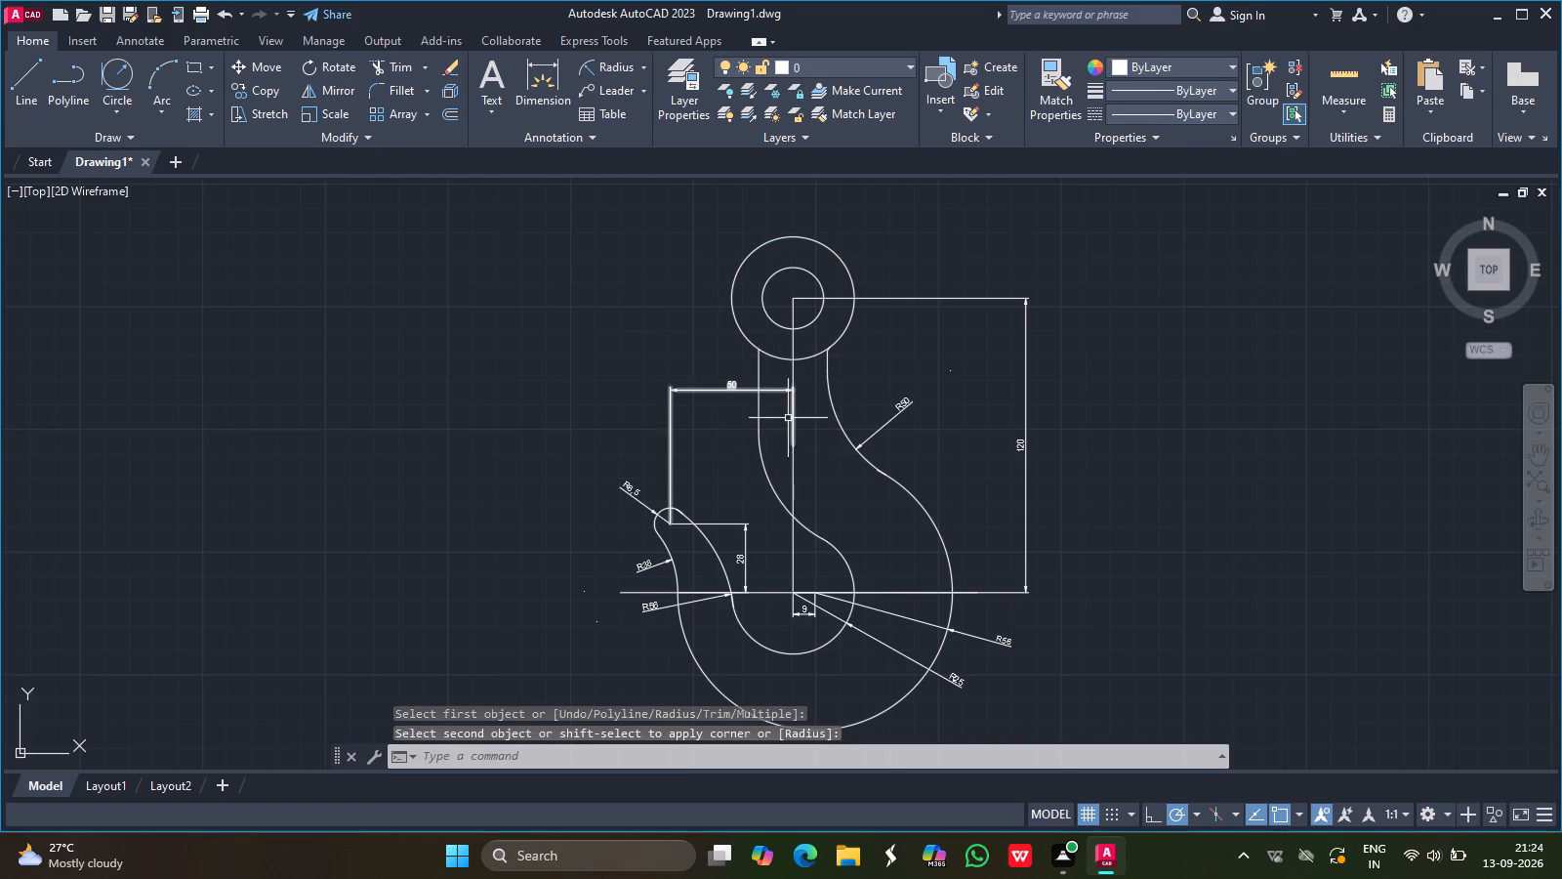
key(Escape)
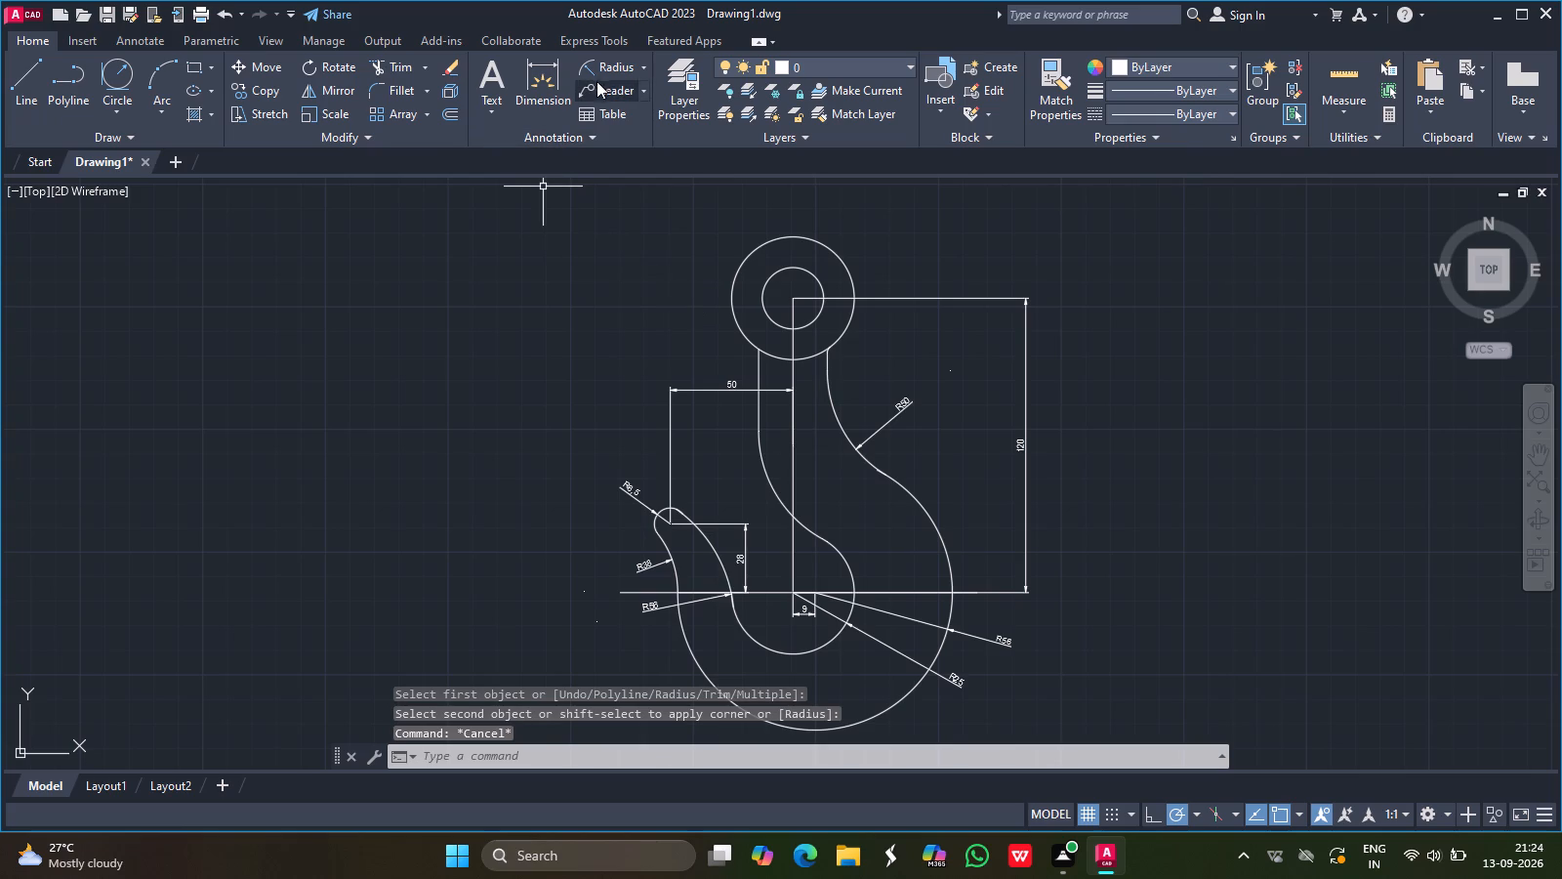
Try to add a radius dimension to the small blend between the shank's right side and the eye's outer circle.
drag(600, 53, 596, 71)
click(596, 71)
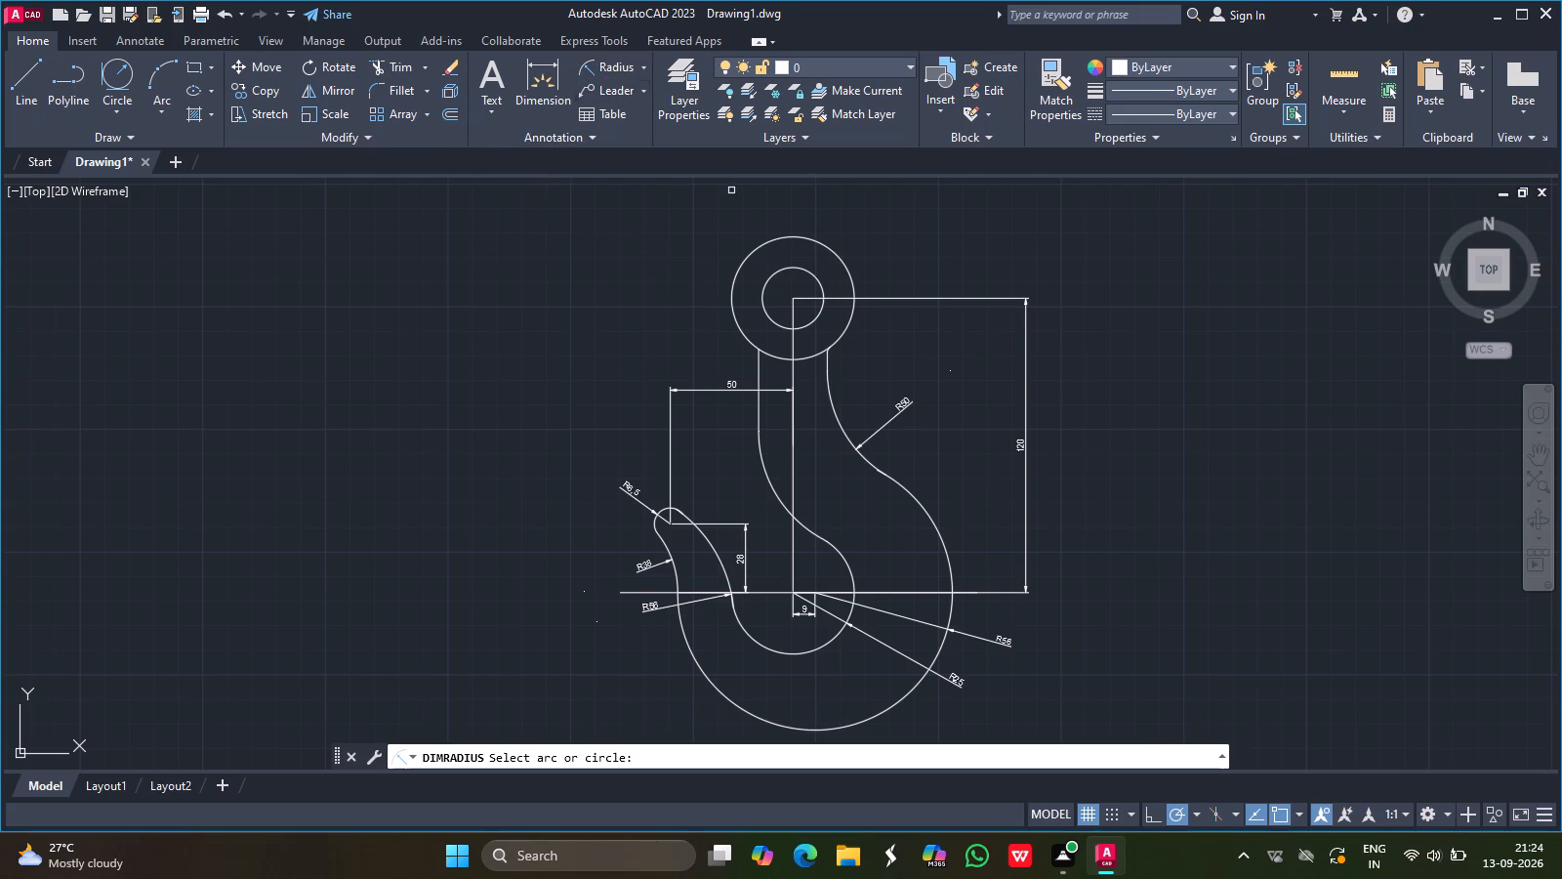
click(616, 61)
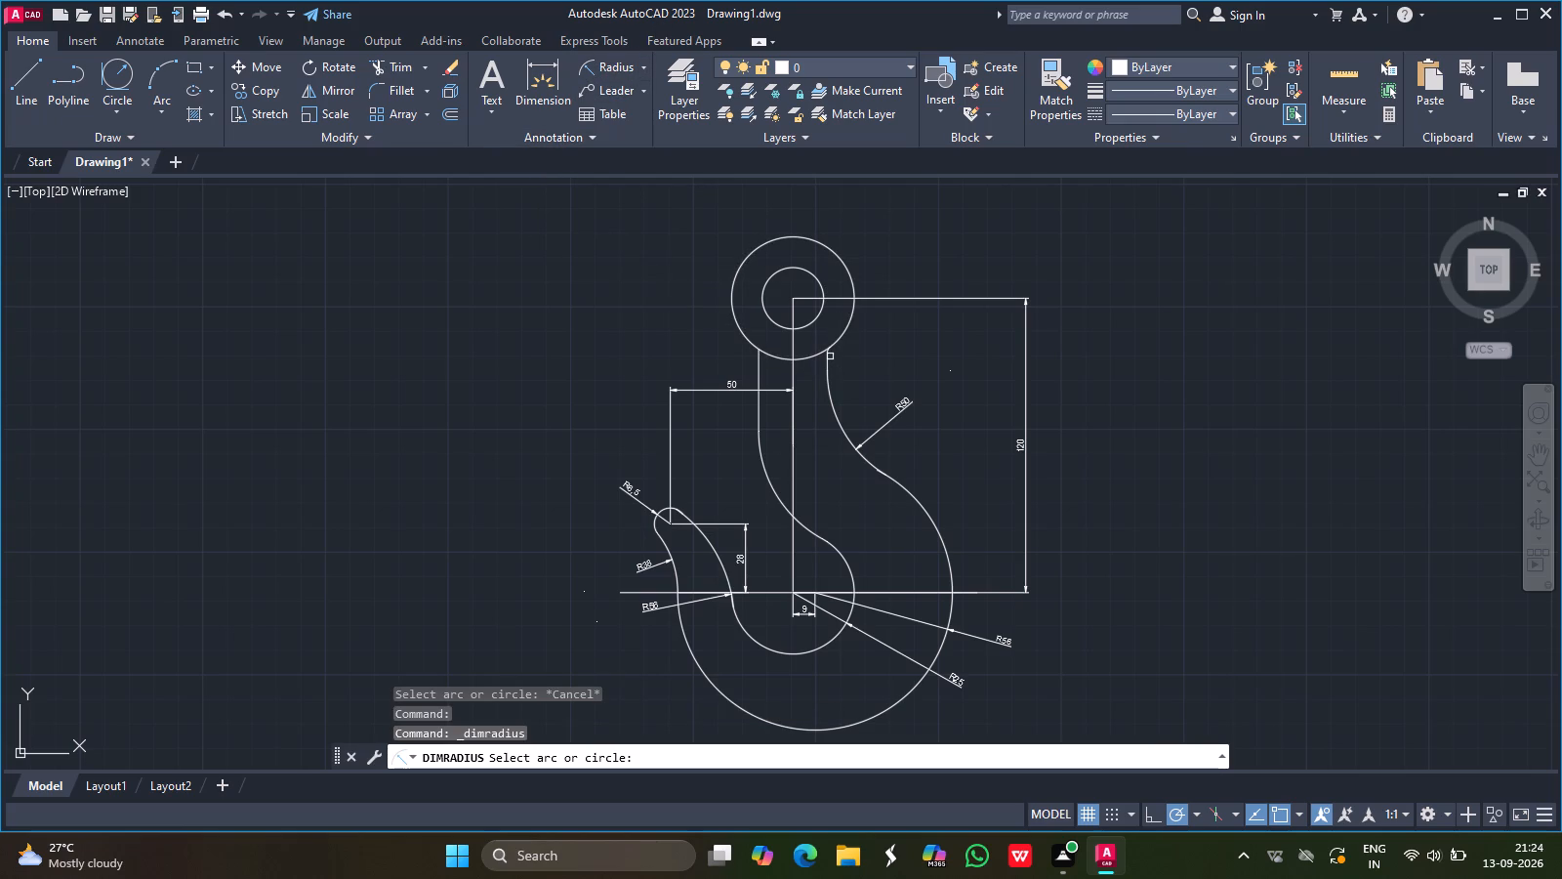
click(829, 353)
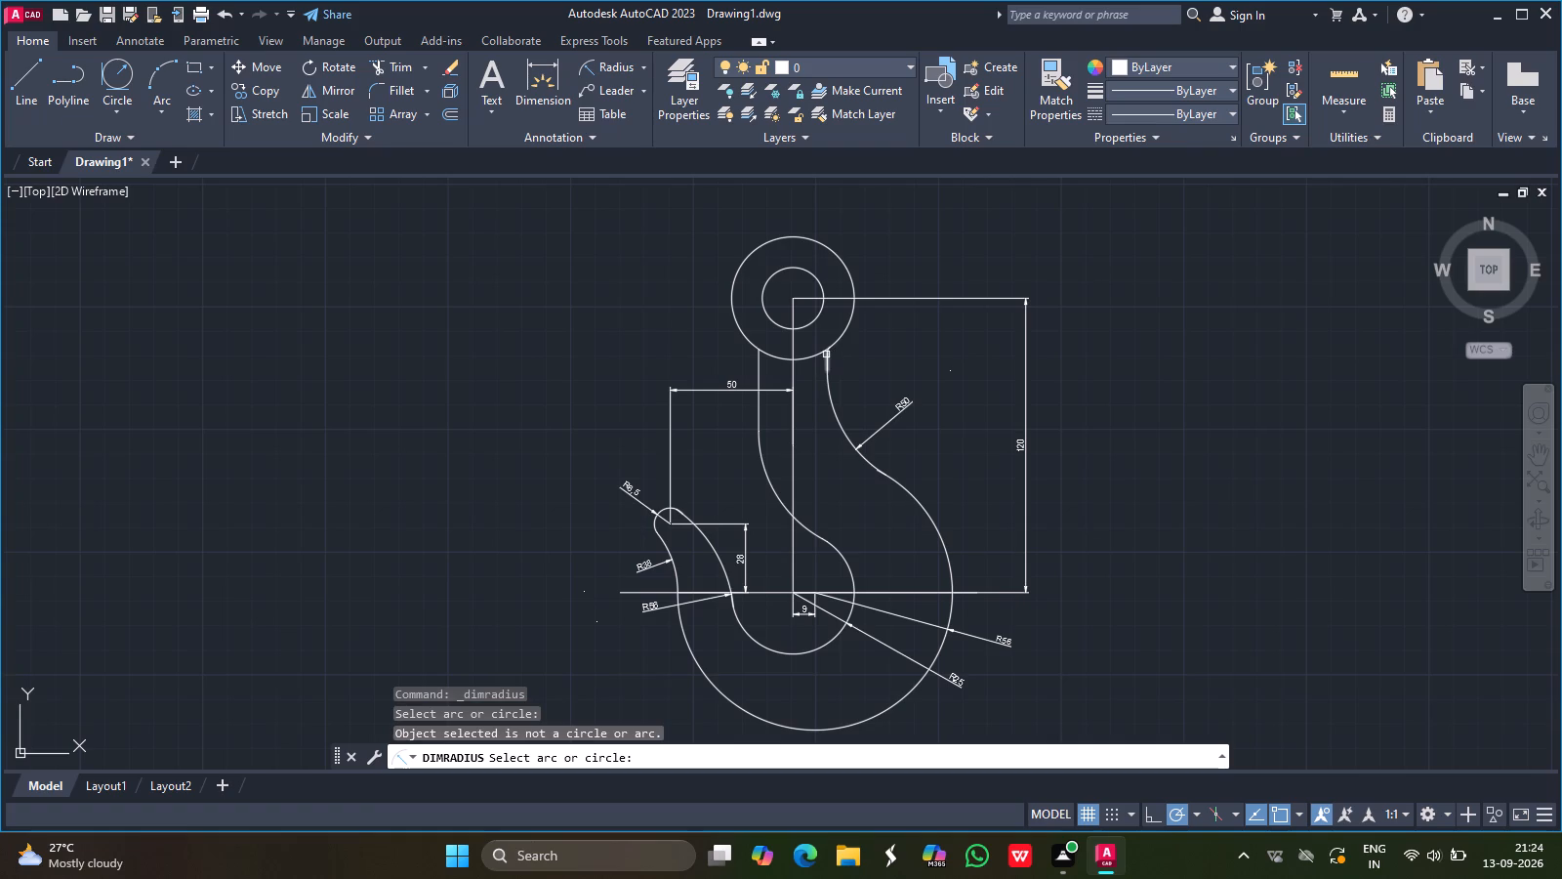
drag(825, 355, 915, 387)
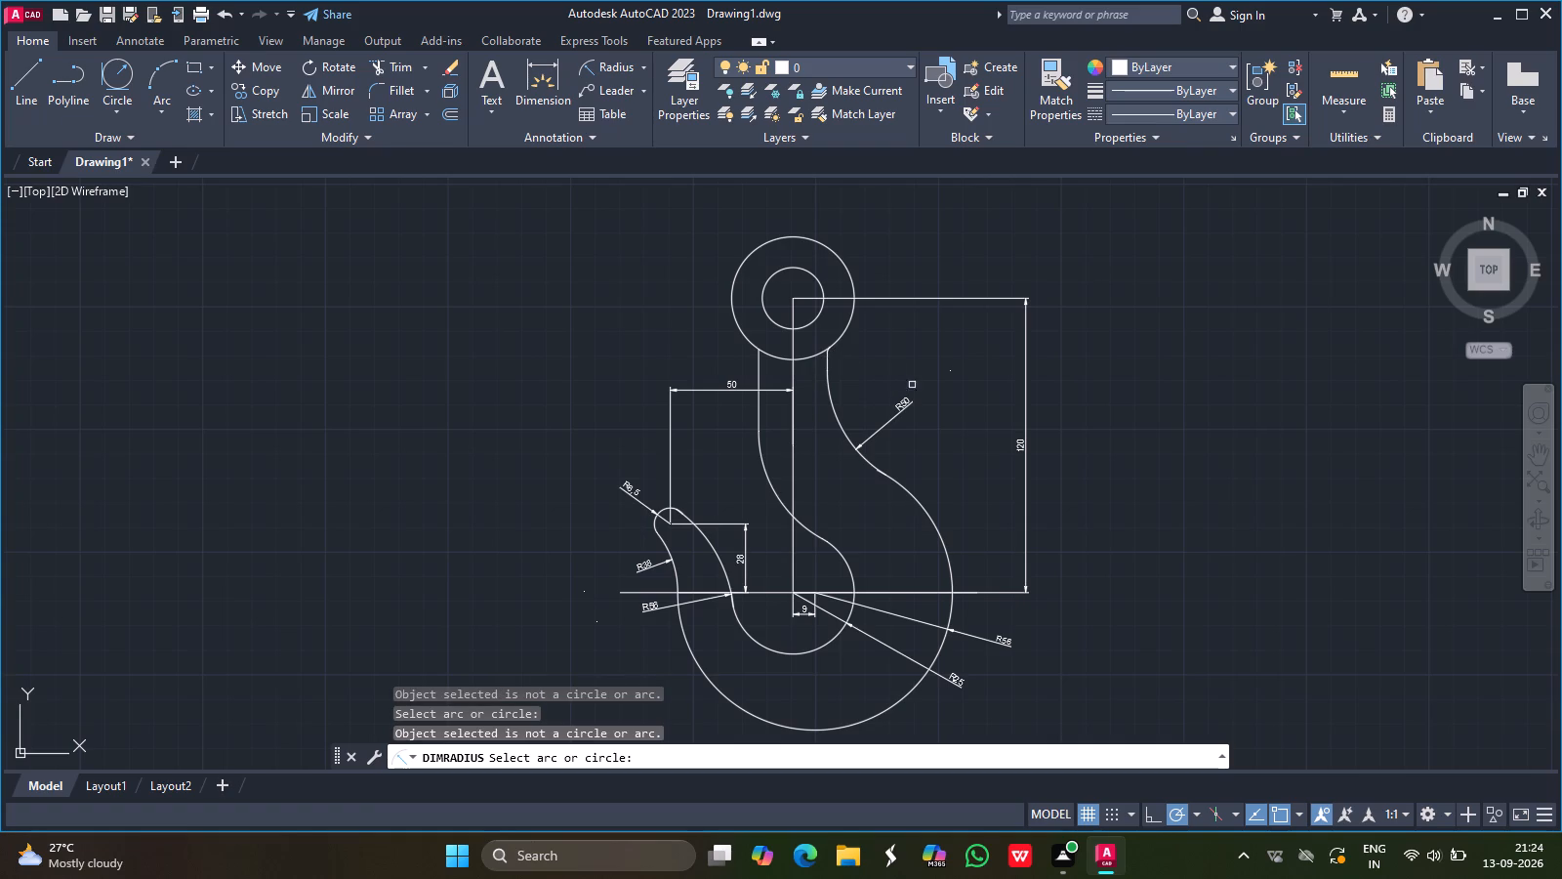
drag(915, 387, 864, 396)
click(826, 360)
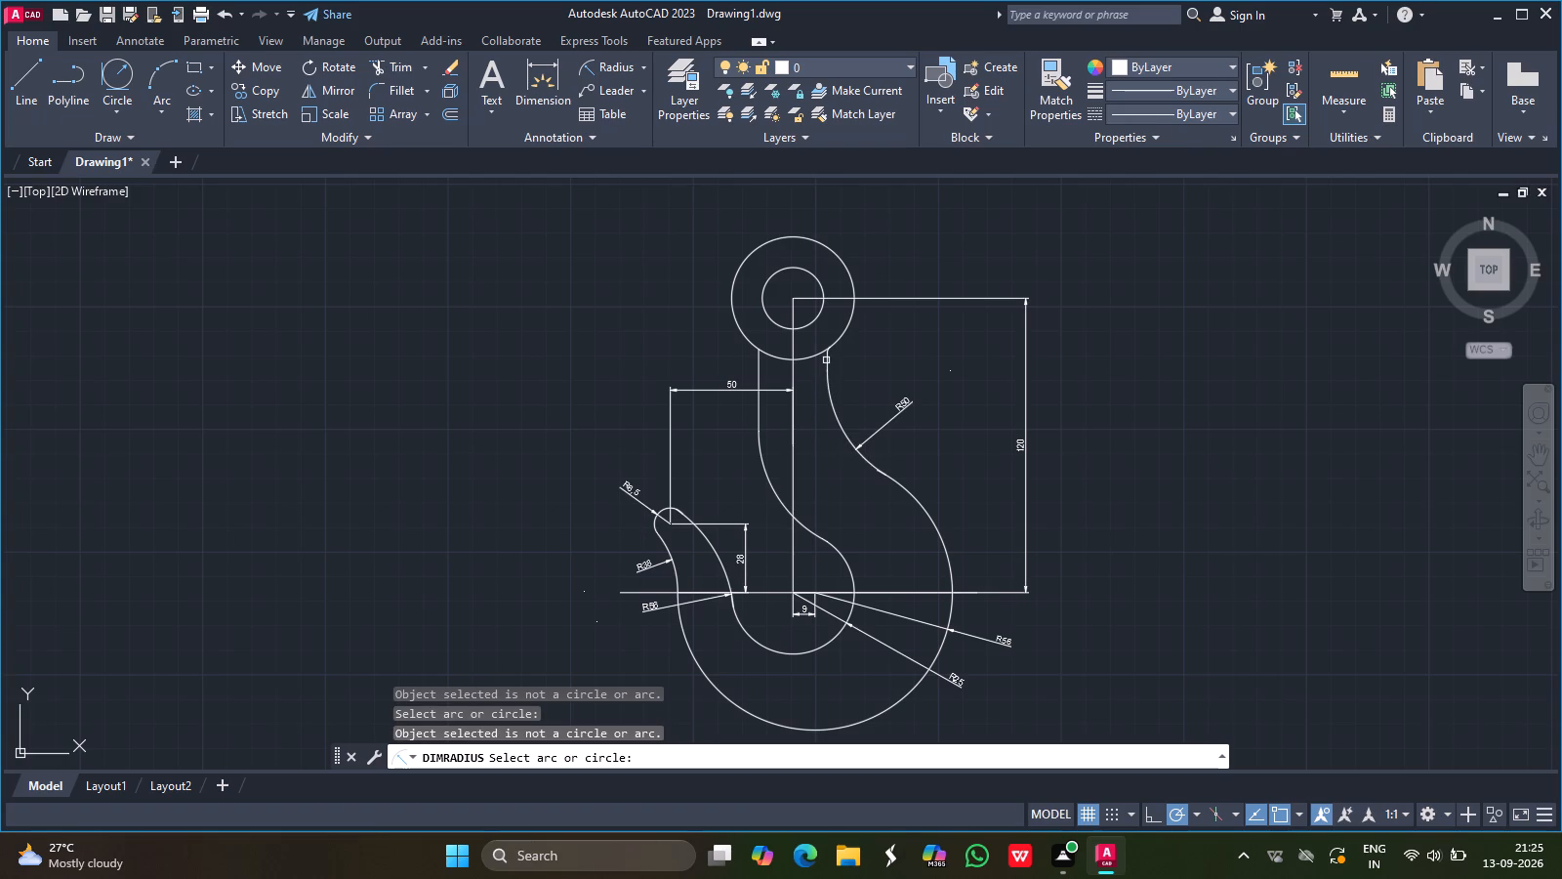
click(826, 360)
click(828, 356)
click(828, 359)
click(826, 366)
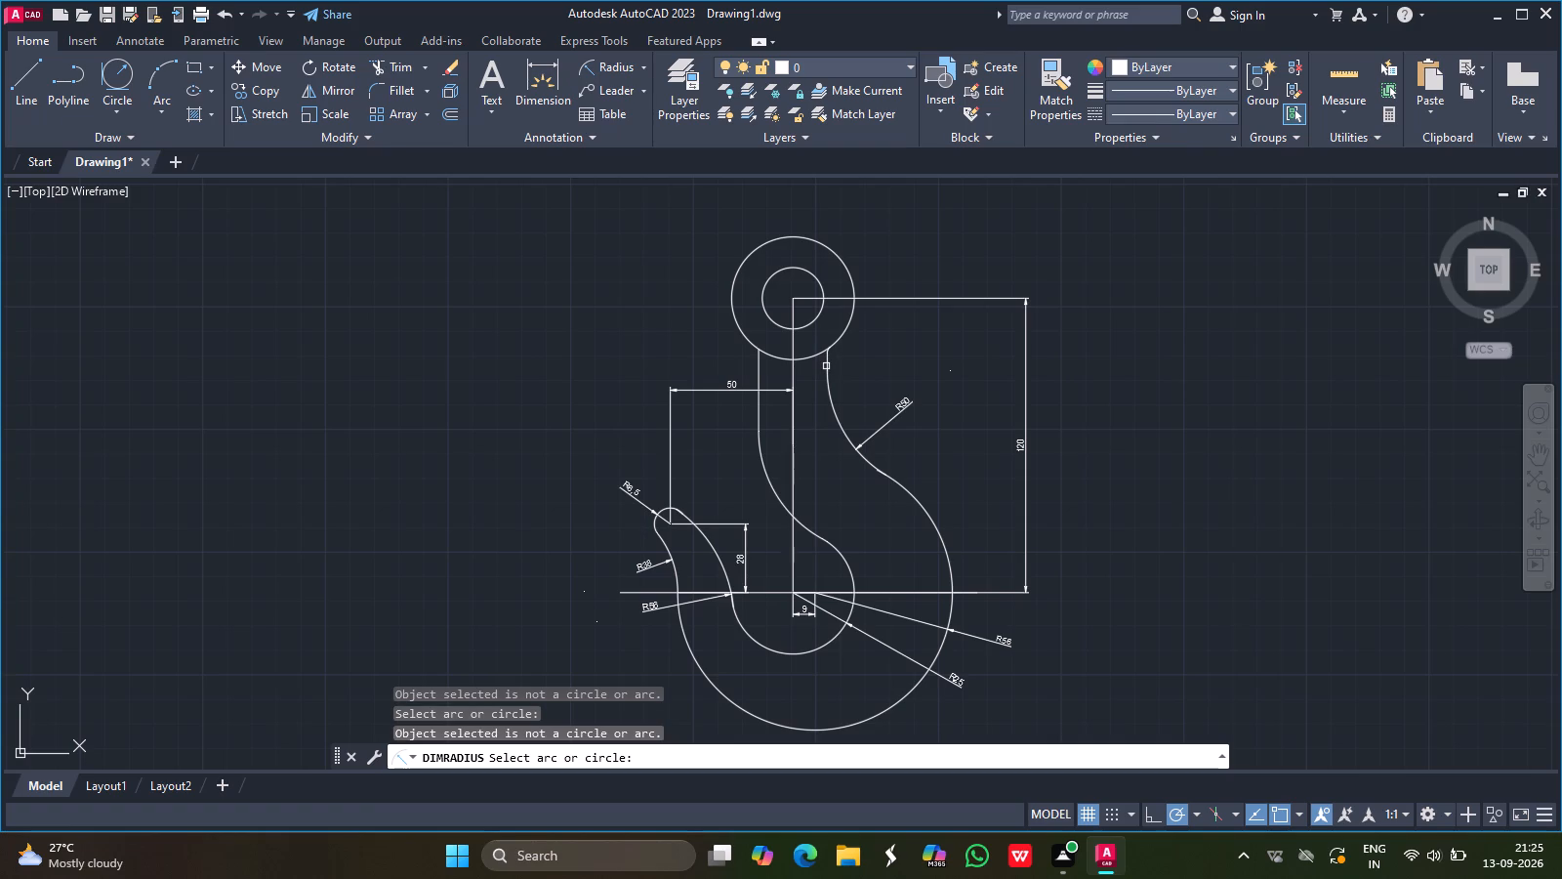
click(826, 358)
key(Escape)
Delete the short vertical line and the small fillet piece between the right concave arc and the eye's outer circle.
click(827, 354)
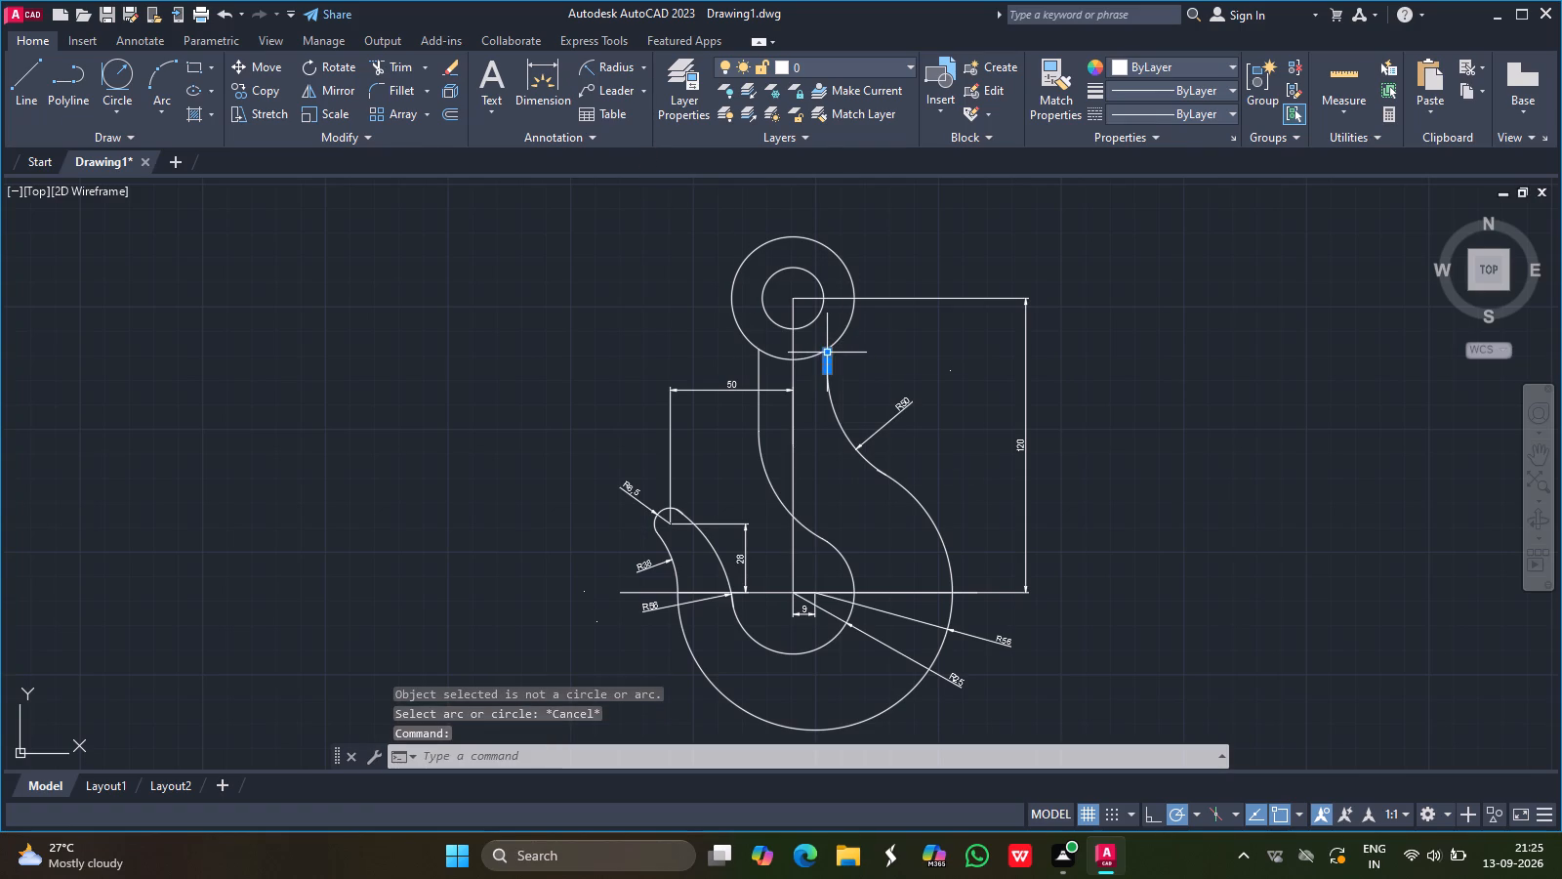
key(Delete)
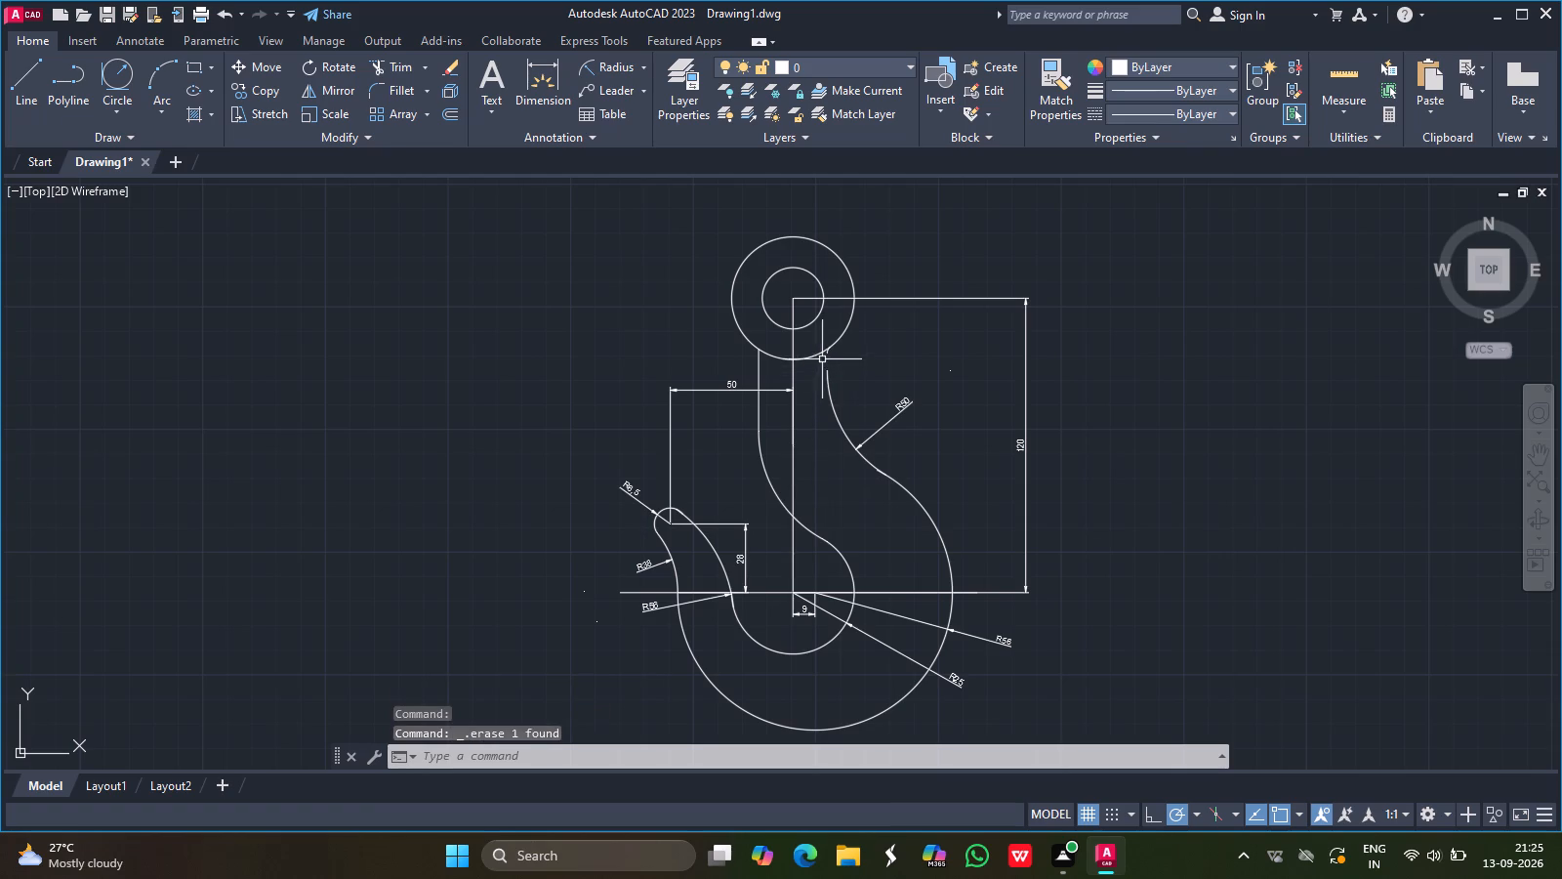
click(828, 354)
key(Delete)
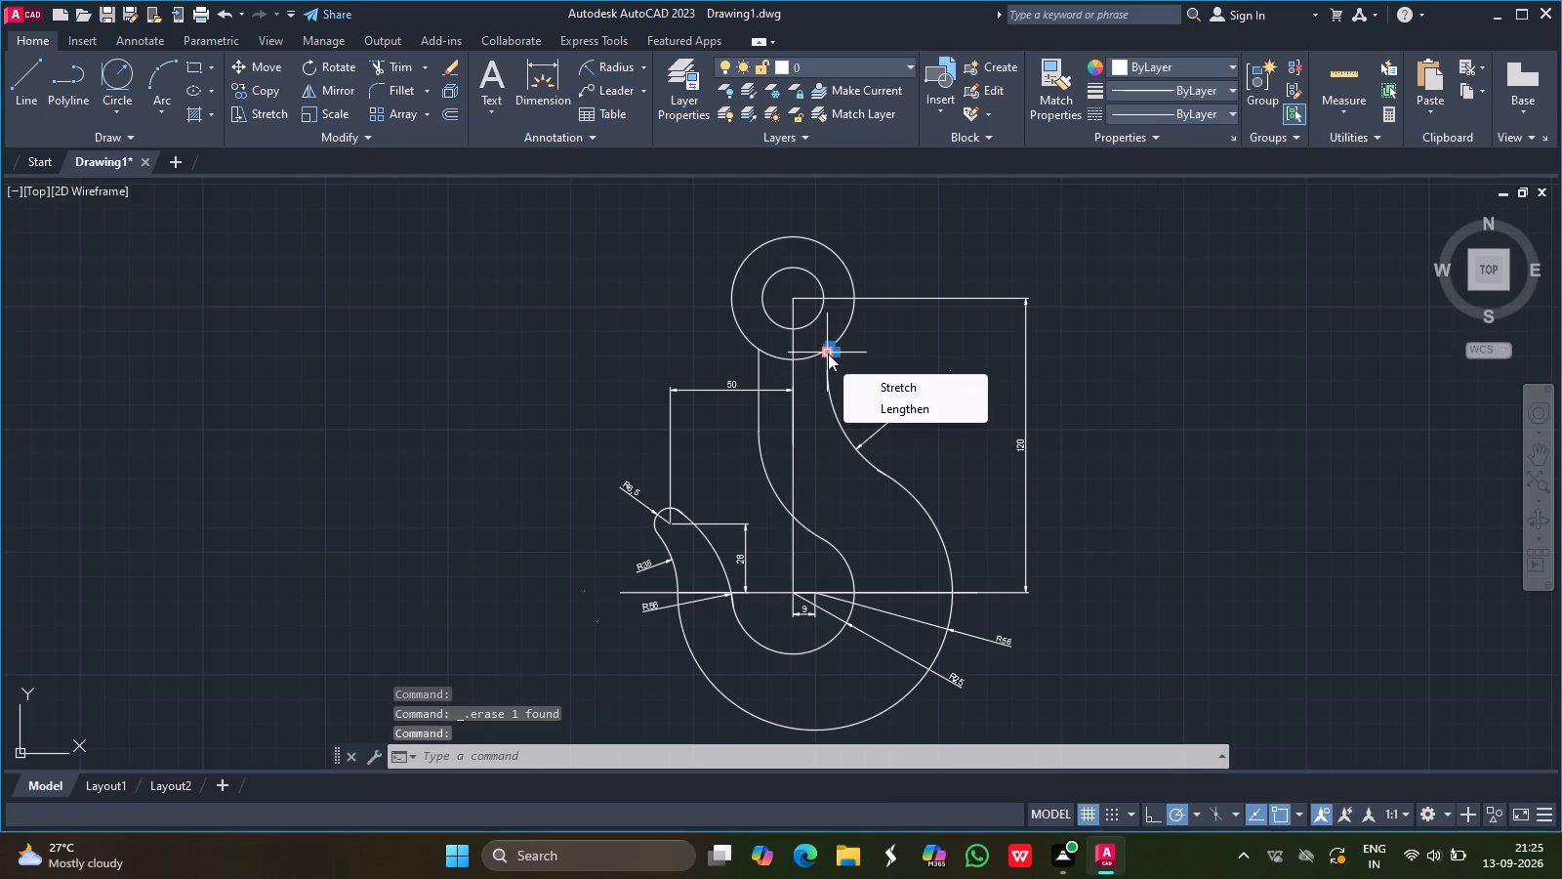
key(Delete)
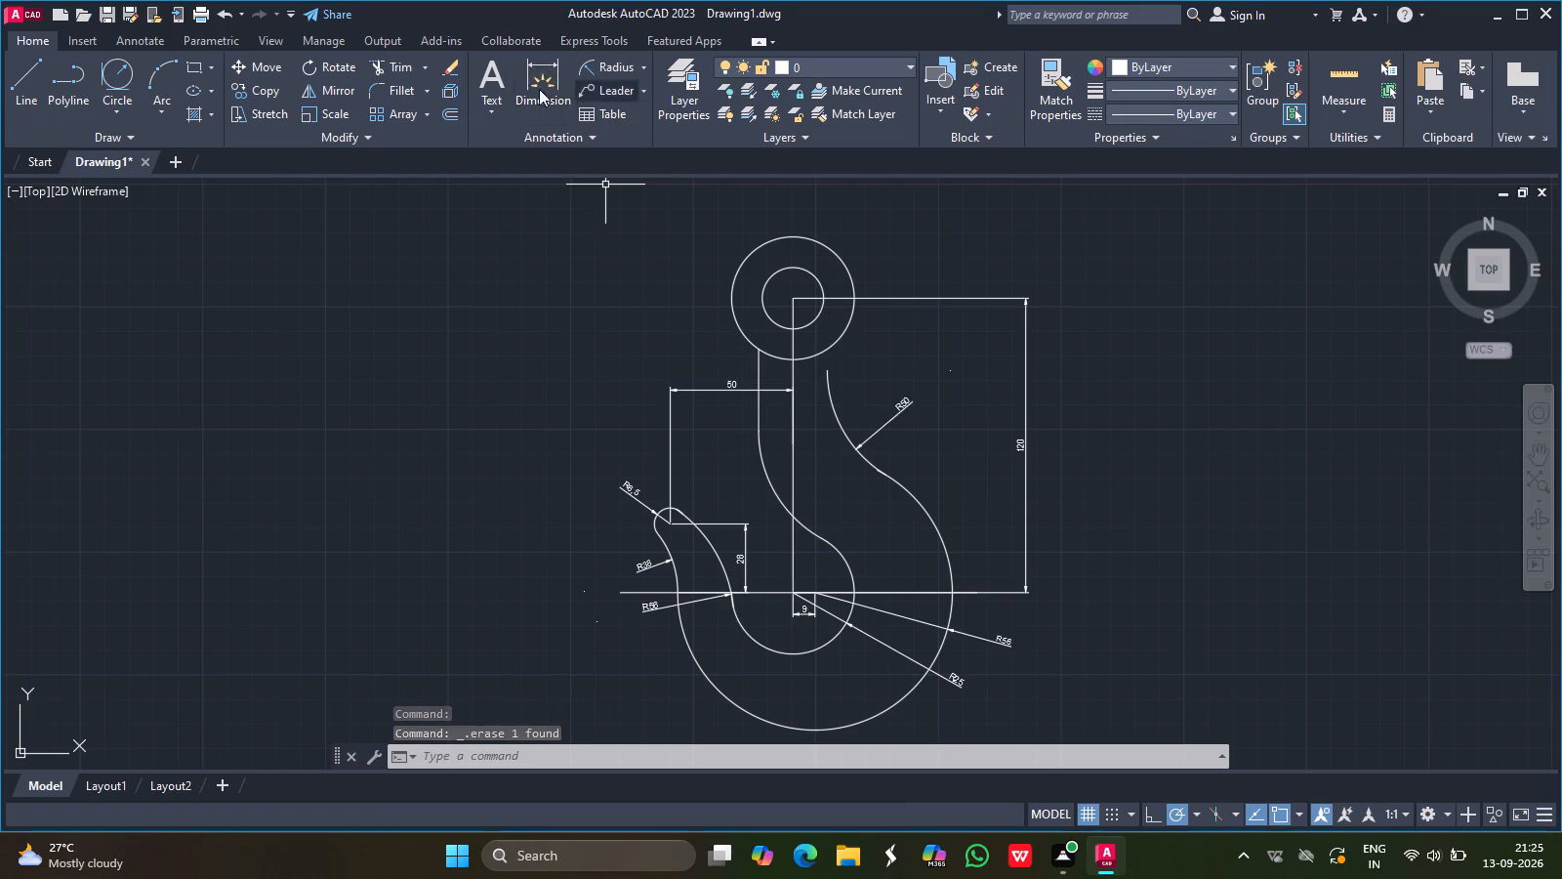
Fillet the shank's right concave arc to the eye's outer circle with a radius of 3.
click(391, 94)
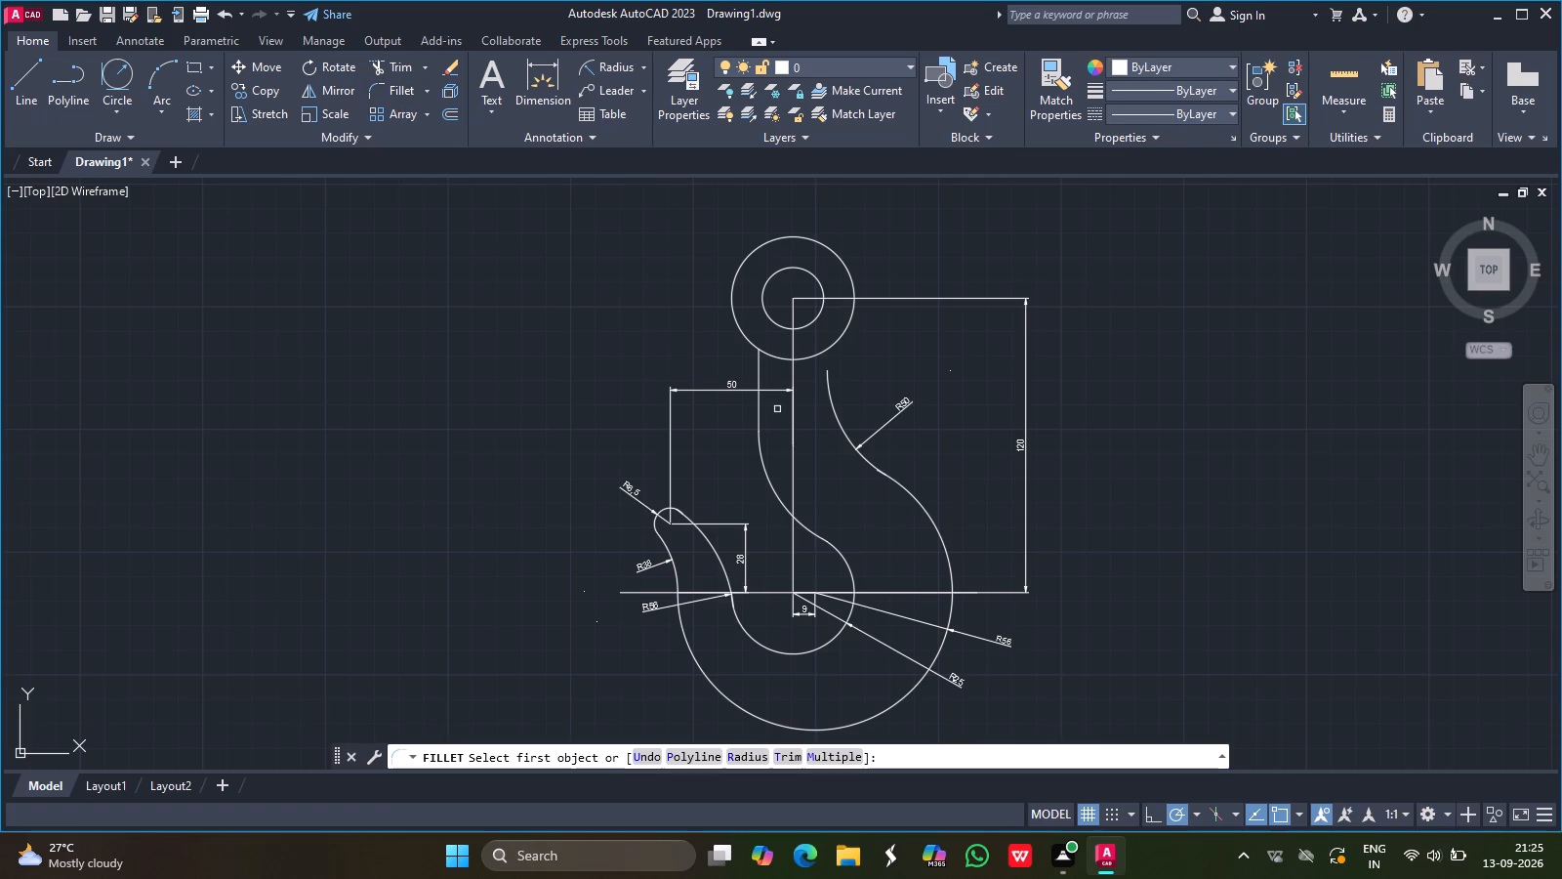
click(757, 749)
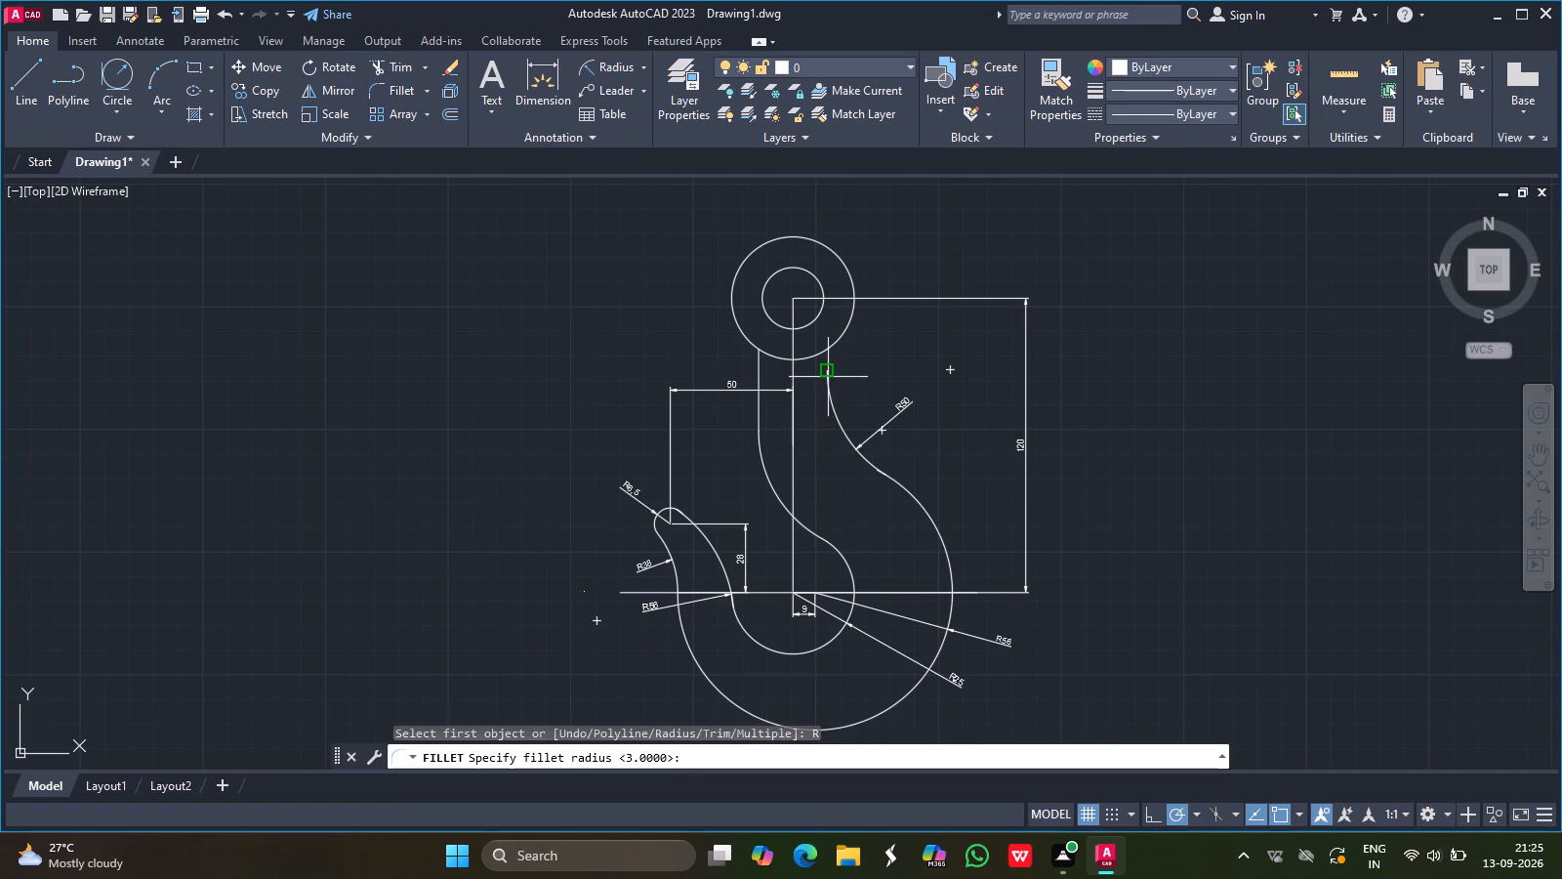
key(3)
key(Return)
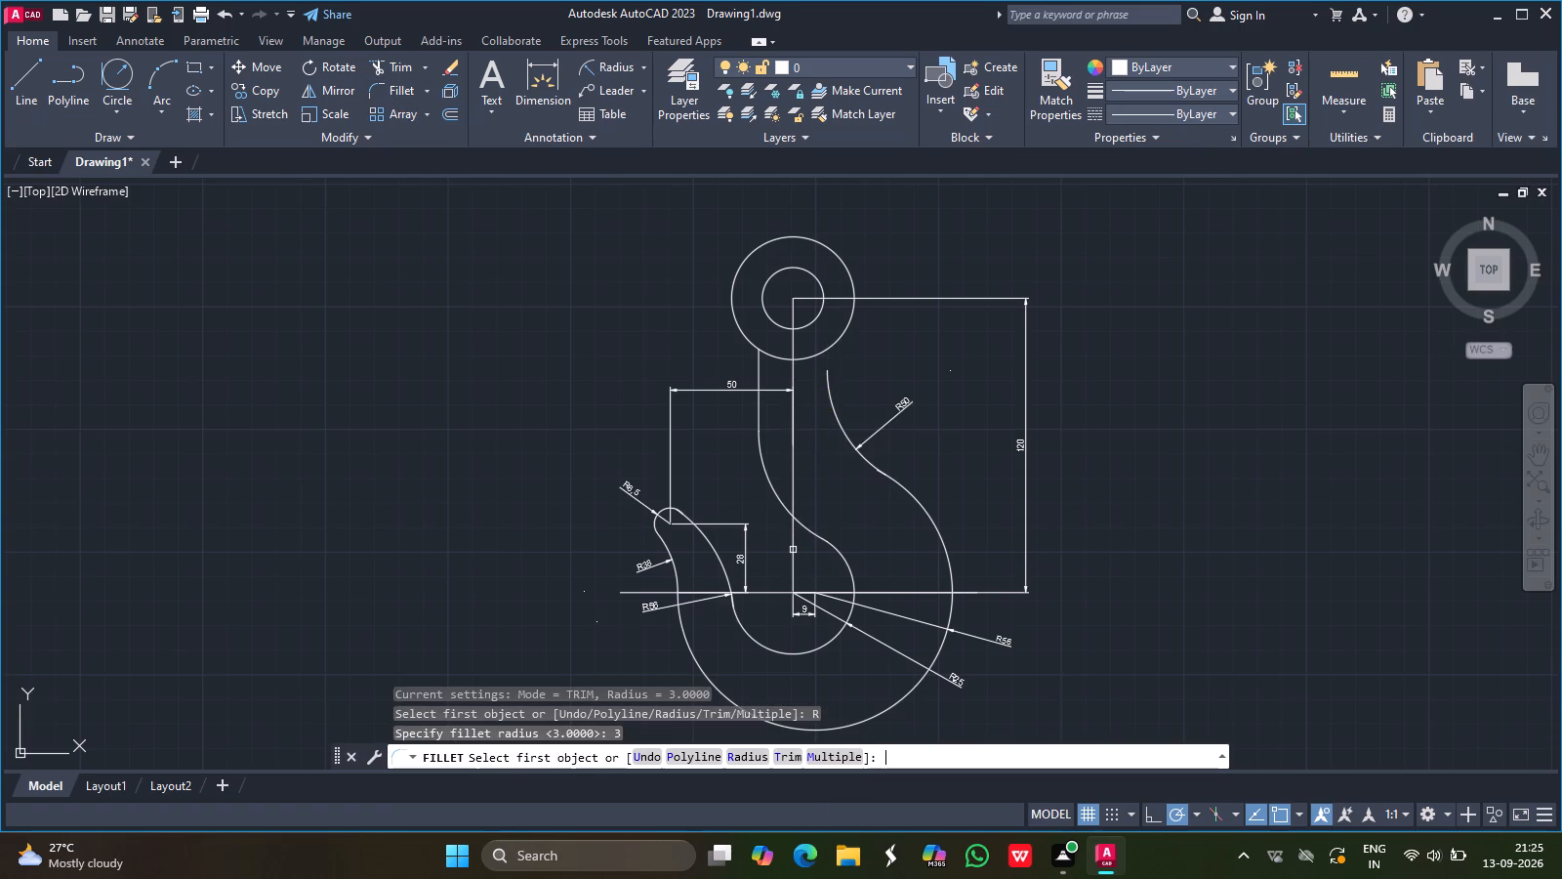
click(829, 375)
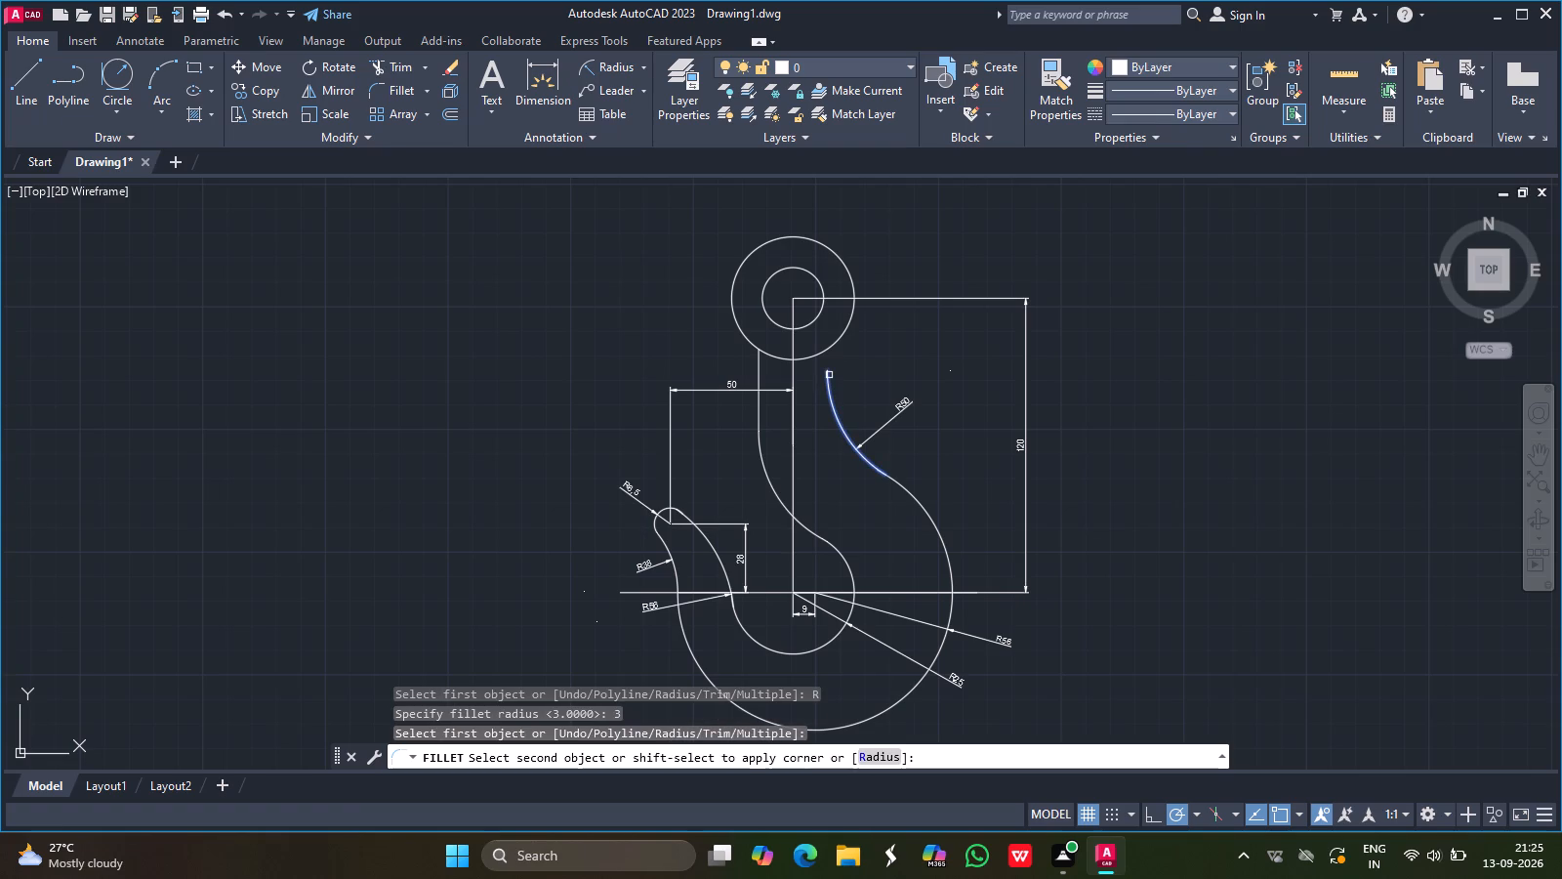
click(835, 347)
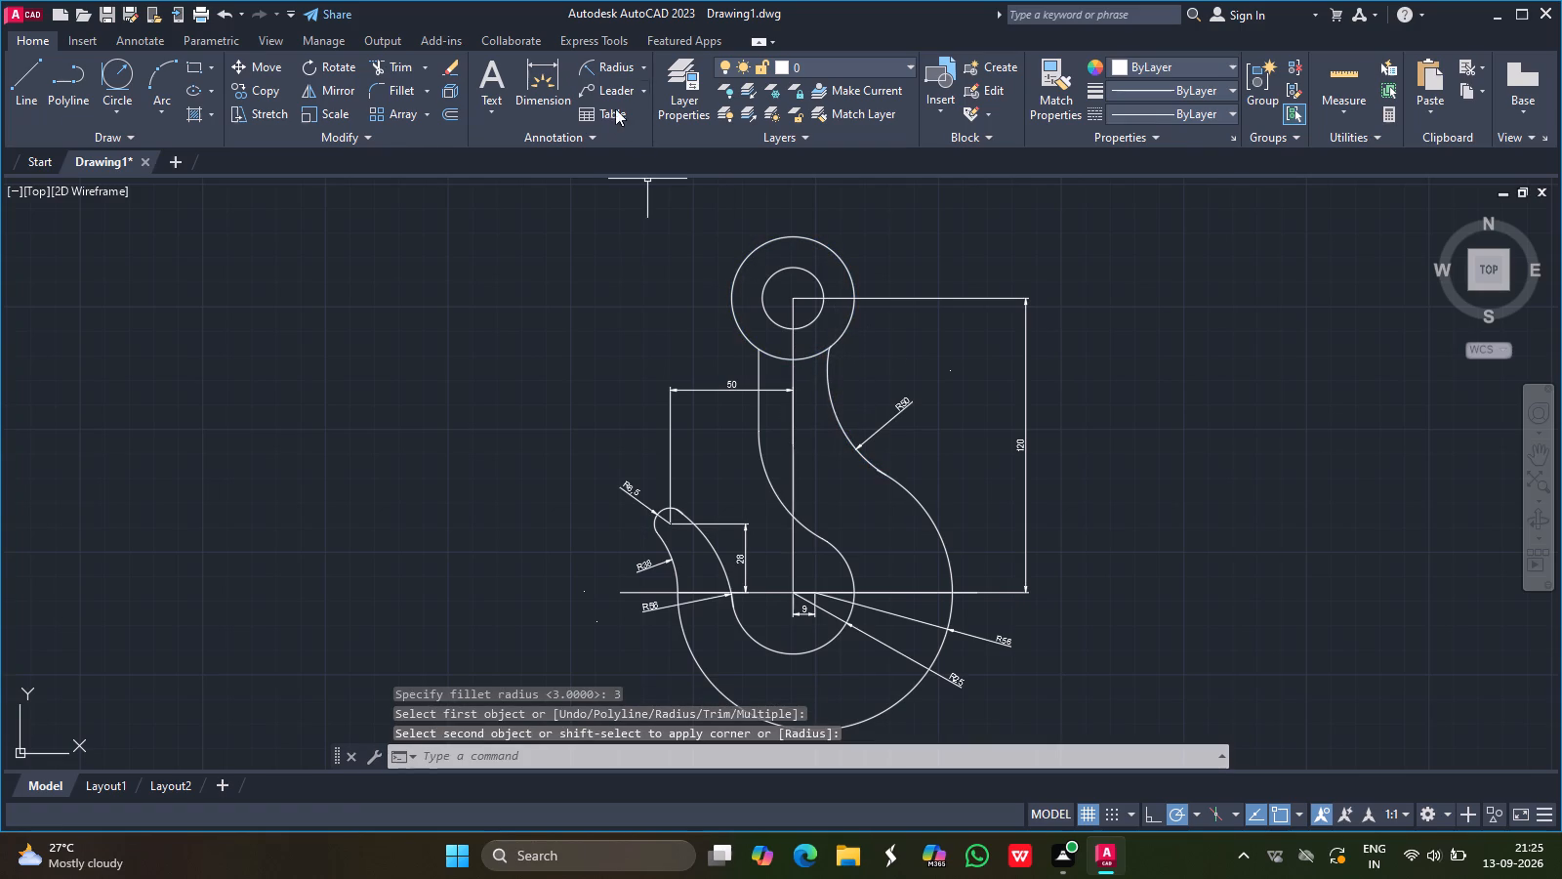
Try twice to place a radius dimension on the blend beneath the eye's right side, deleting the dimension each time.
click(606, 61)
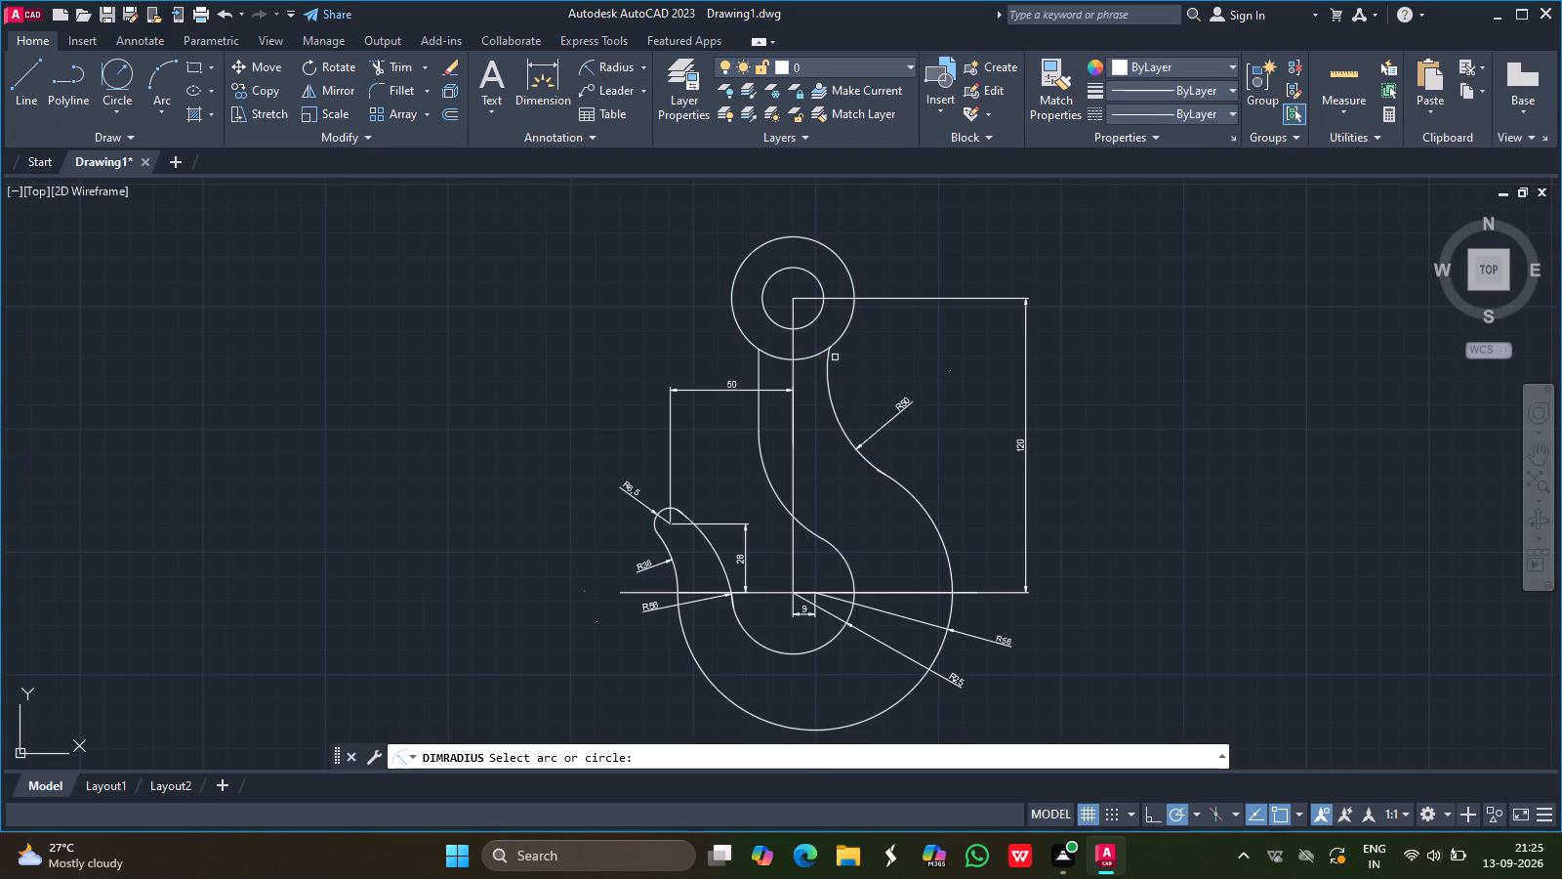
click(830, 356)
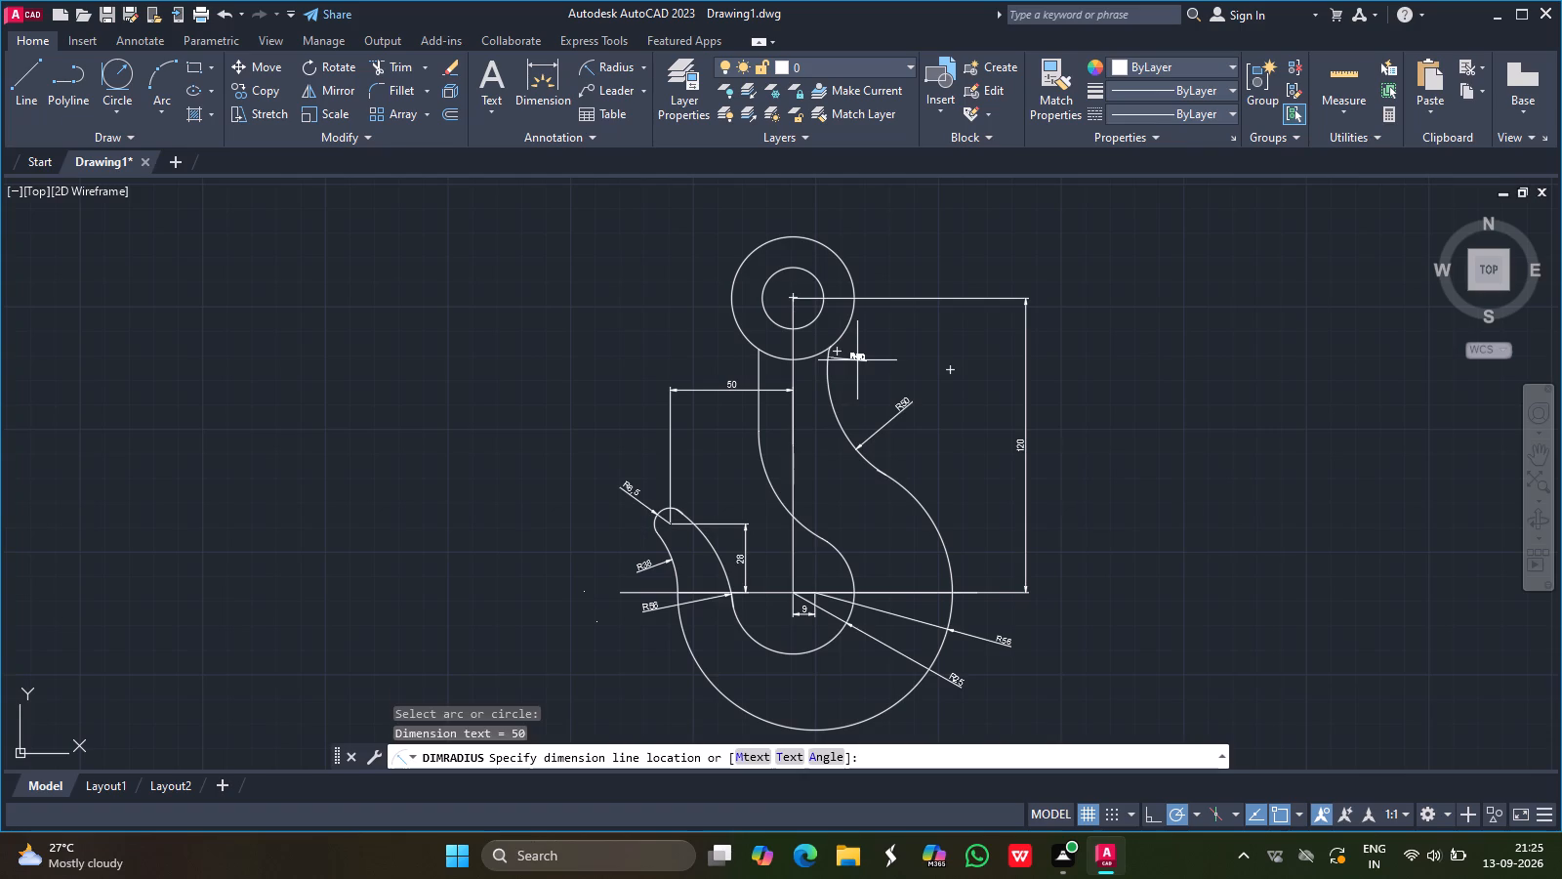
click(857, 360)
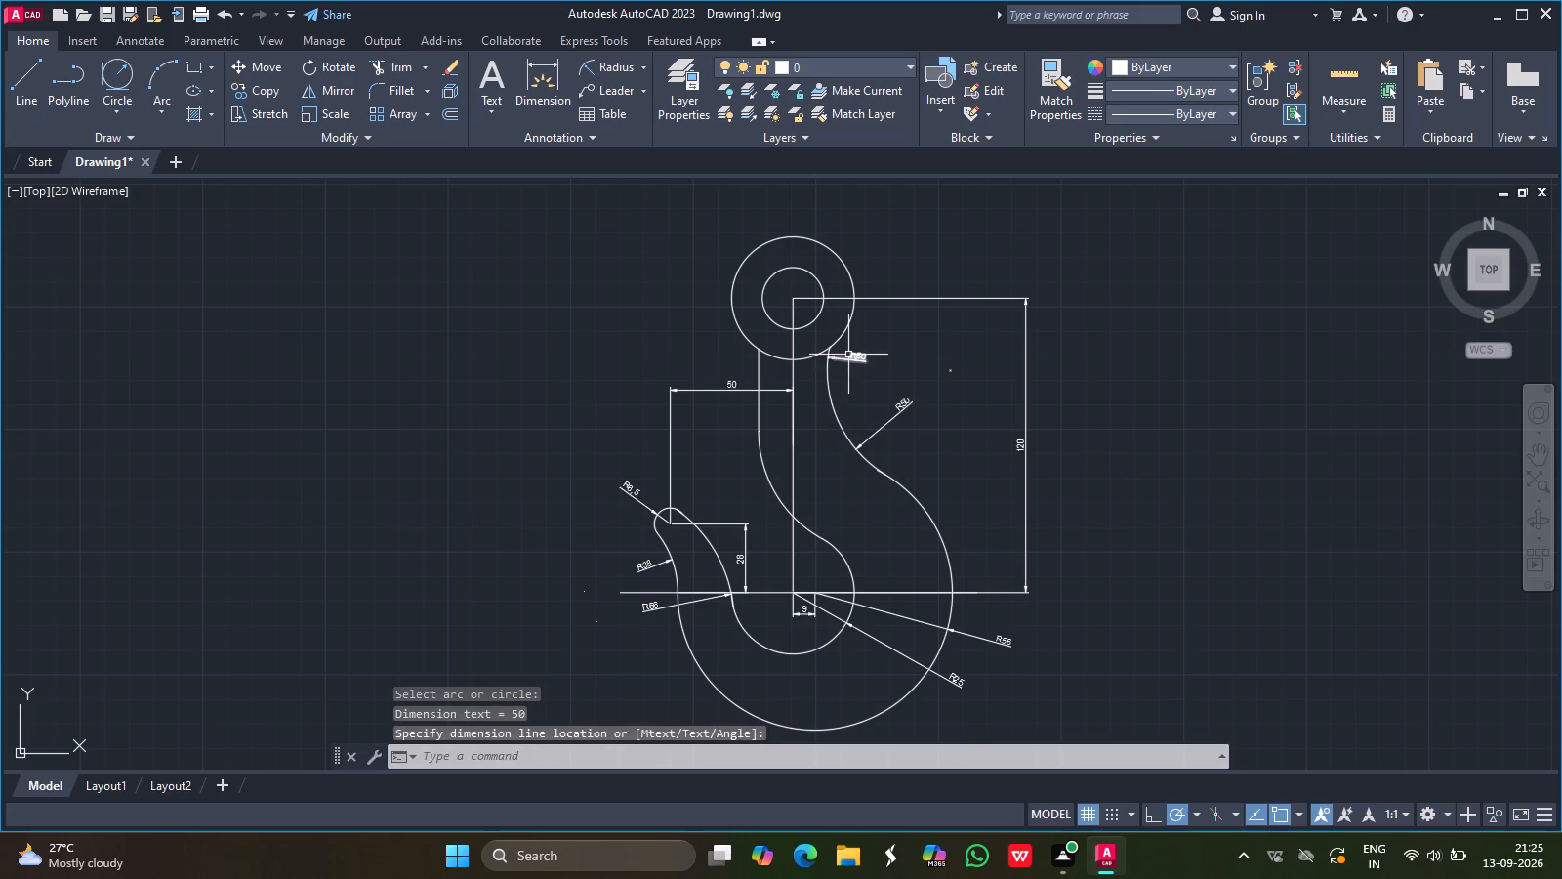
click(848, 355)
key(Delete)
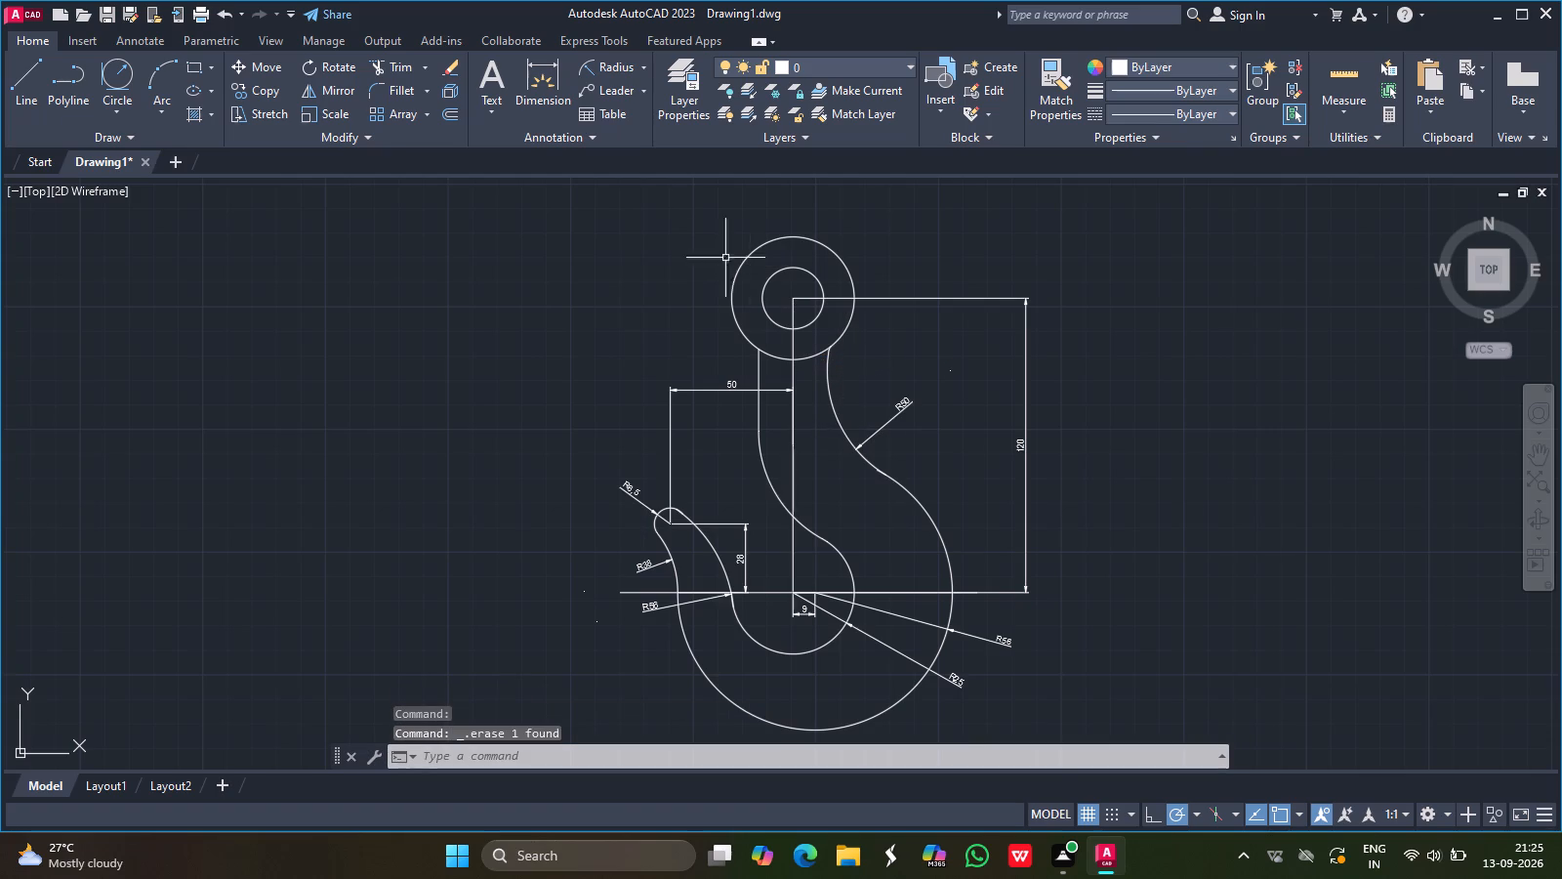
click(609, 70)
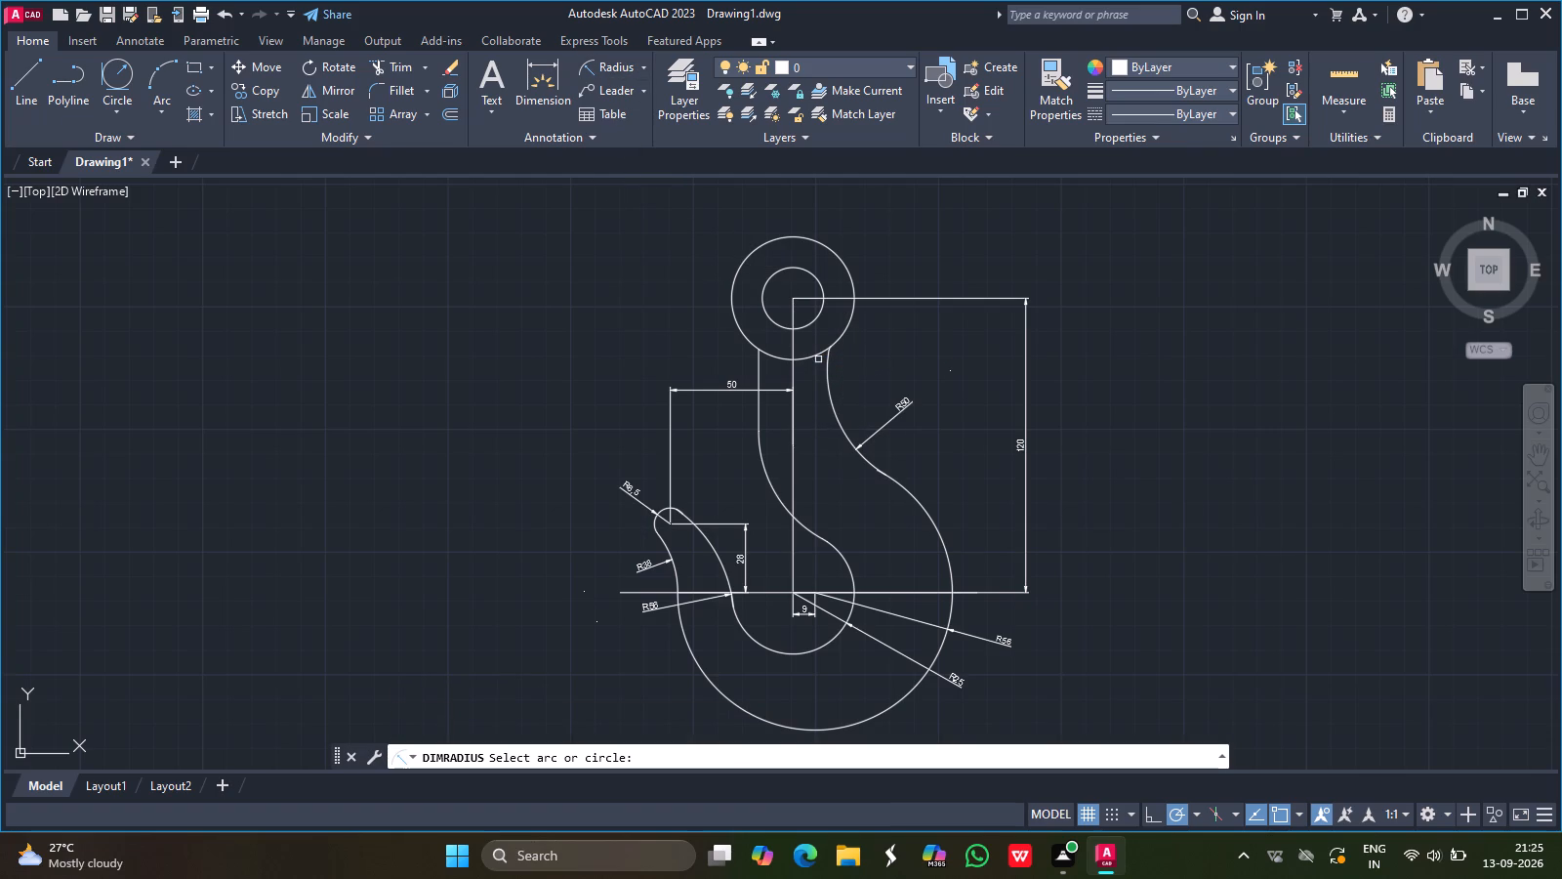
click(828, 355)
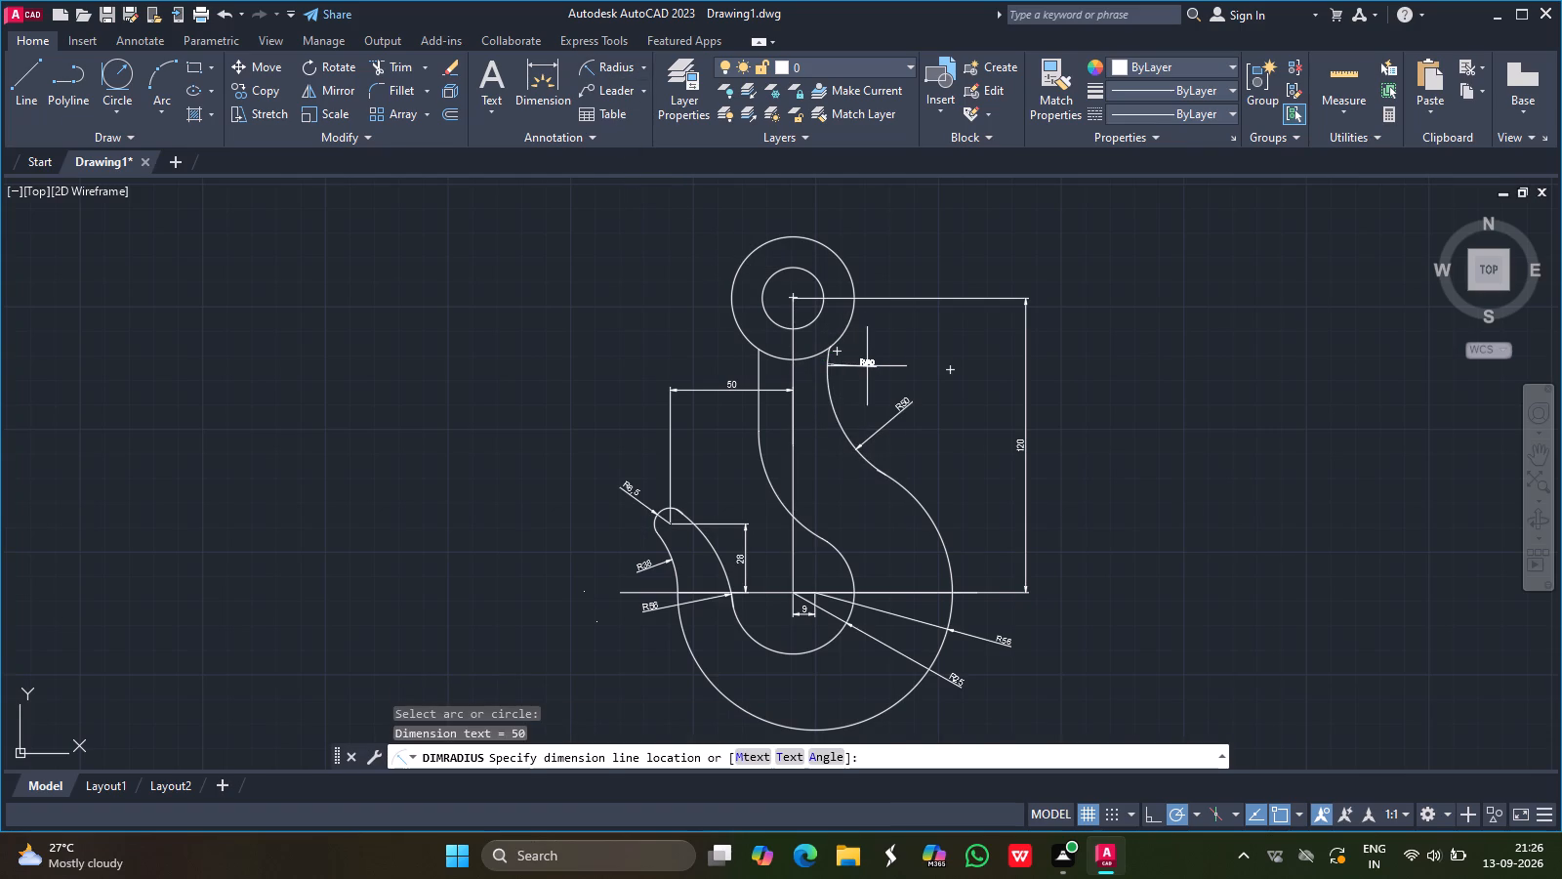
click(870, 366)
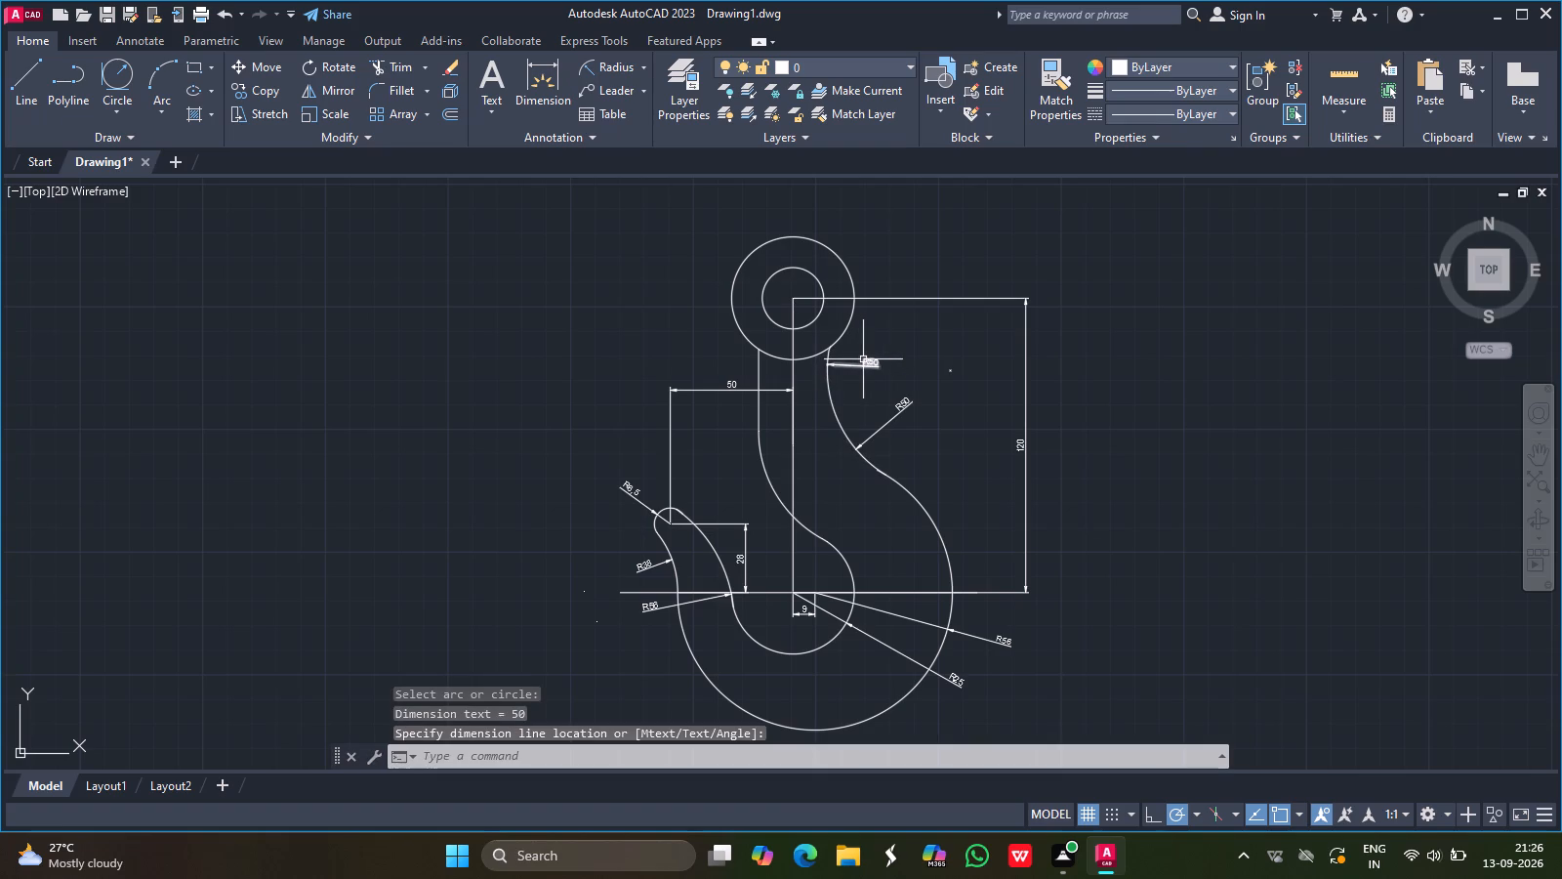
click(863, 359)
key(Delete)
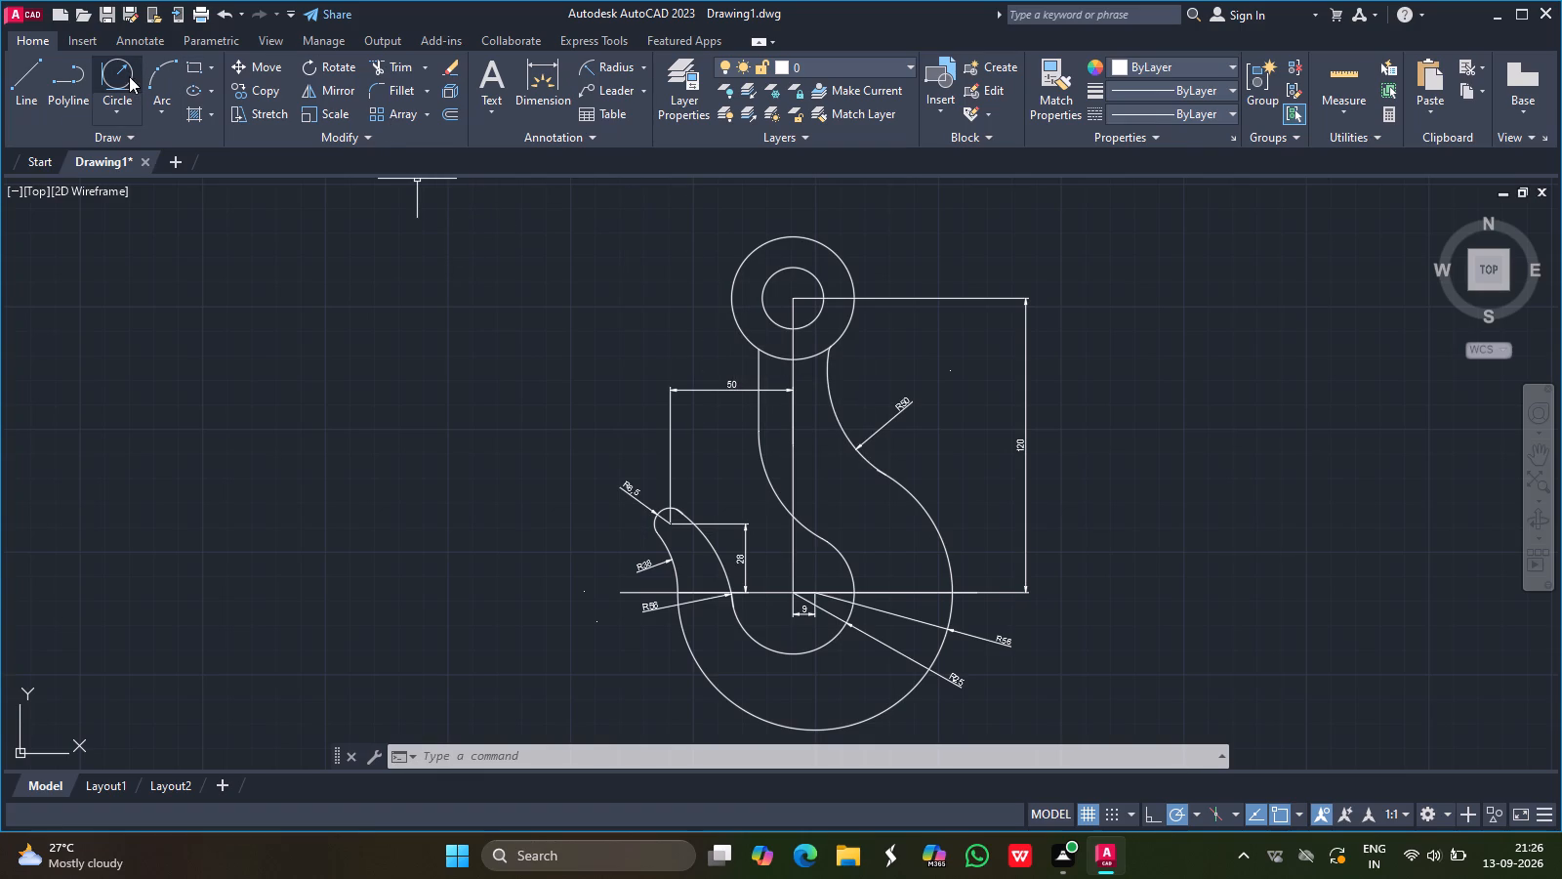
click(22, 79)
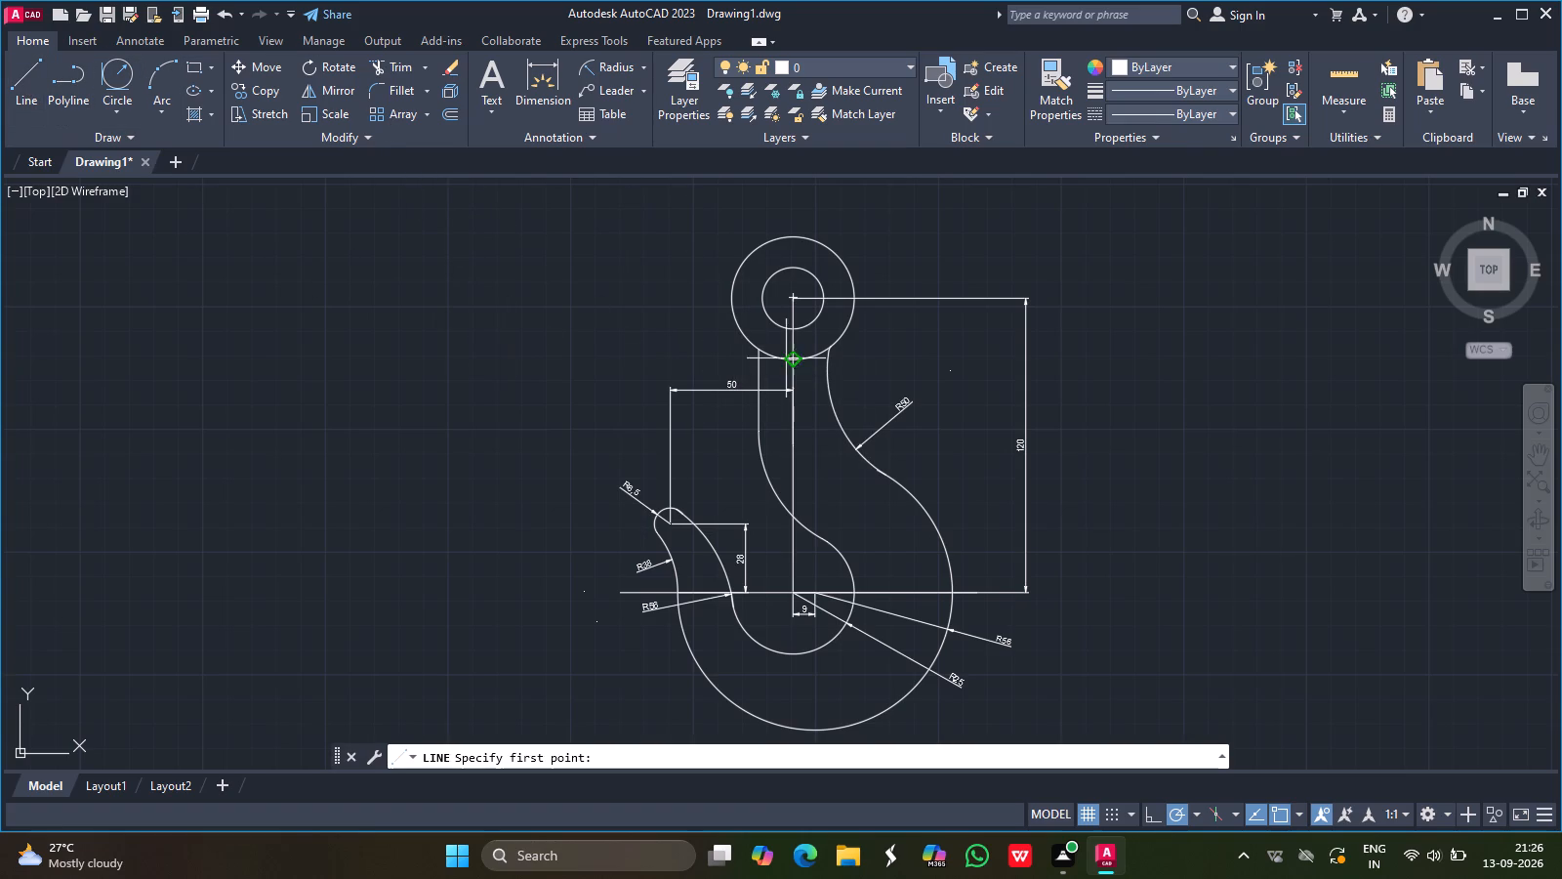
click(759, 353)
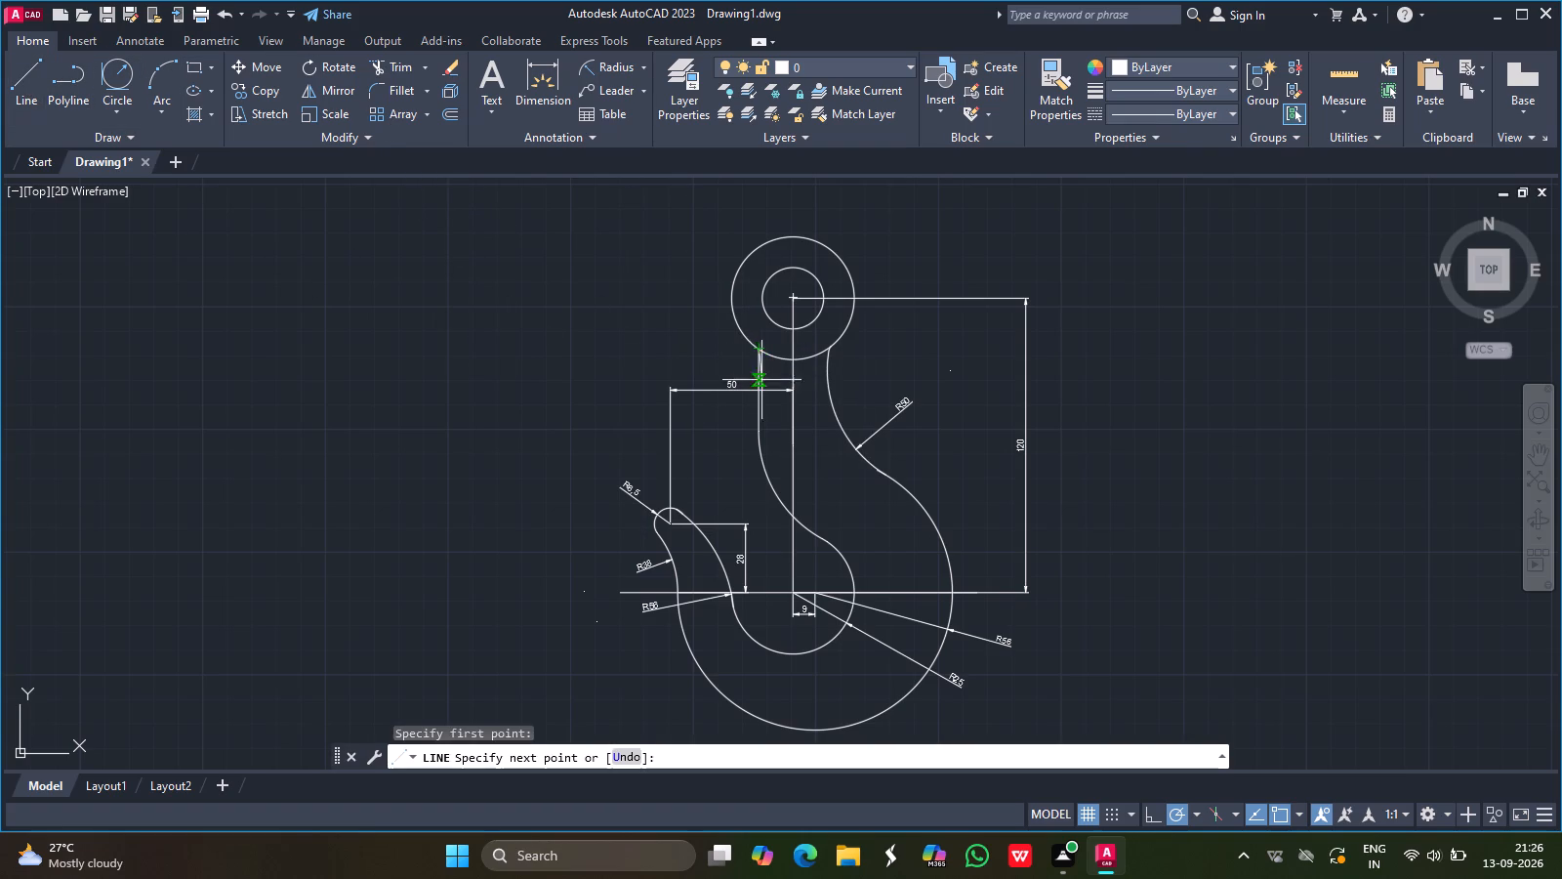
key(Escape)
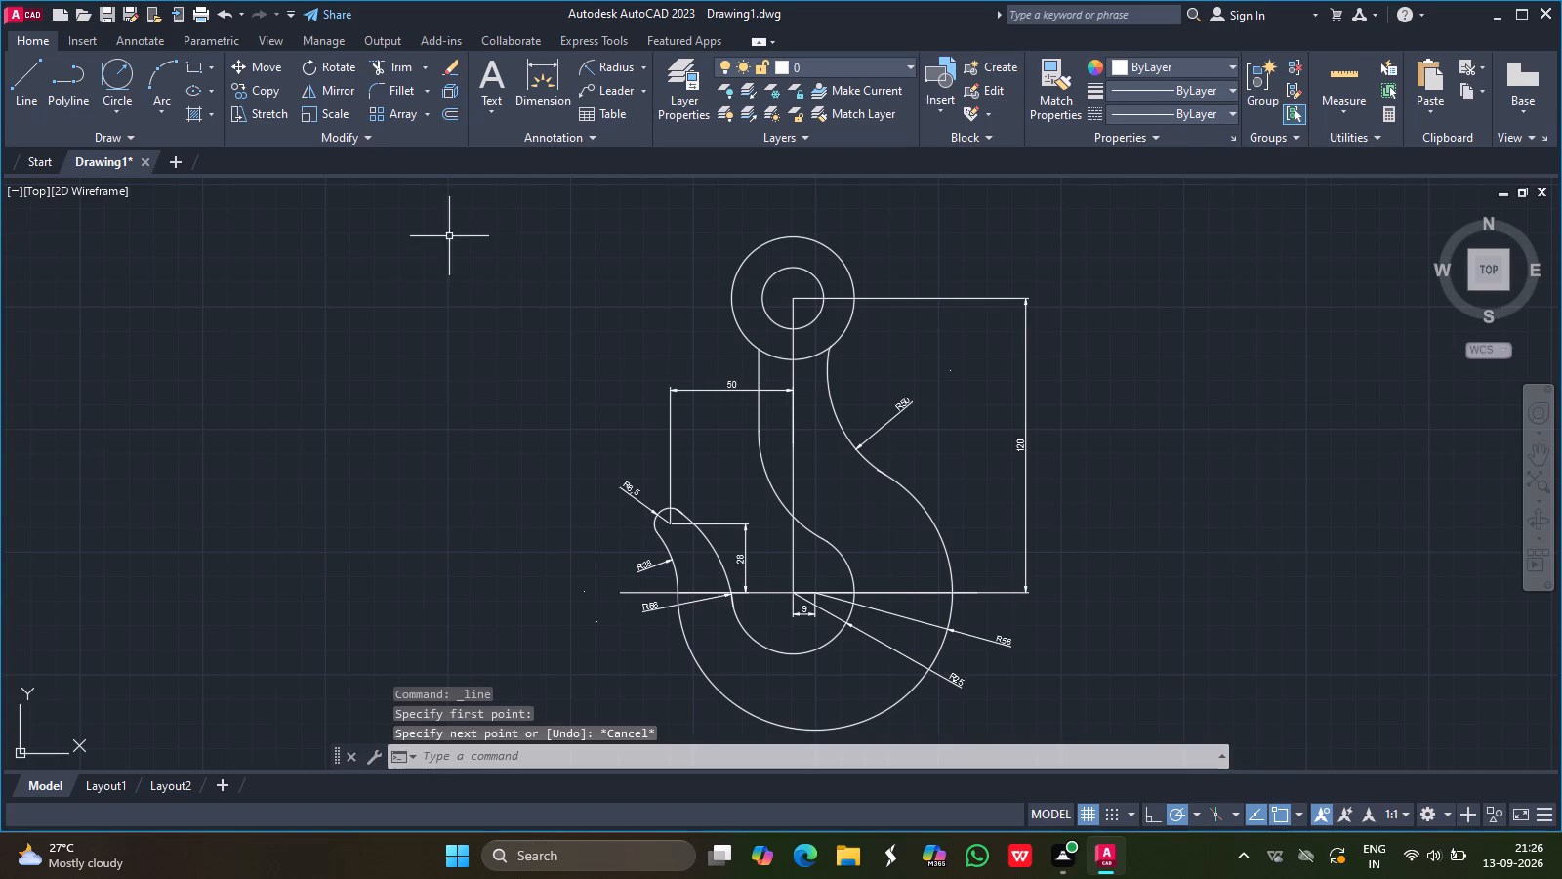
Draw three connected 28-unit lines from the shank's upper-left junction with the eye: down, across to the right, and back up.
click(23, 83)
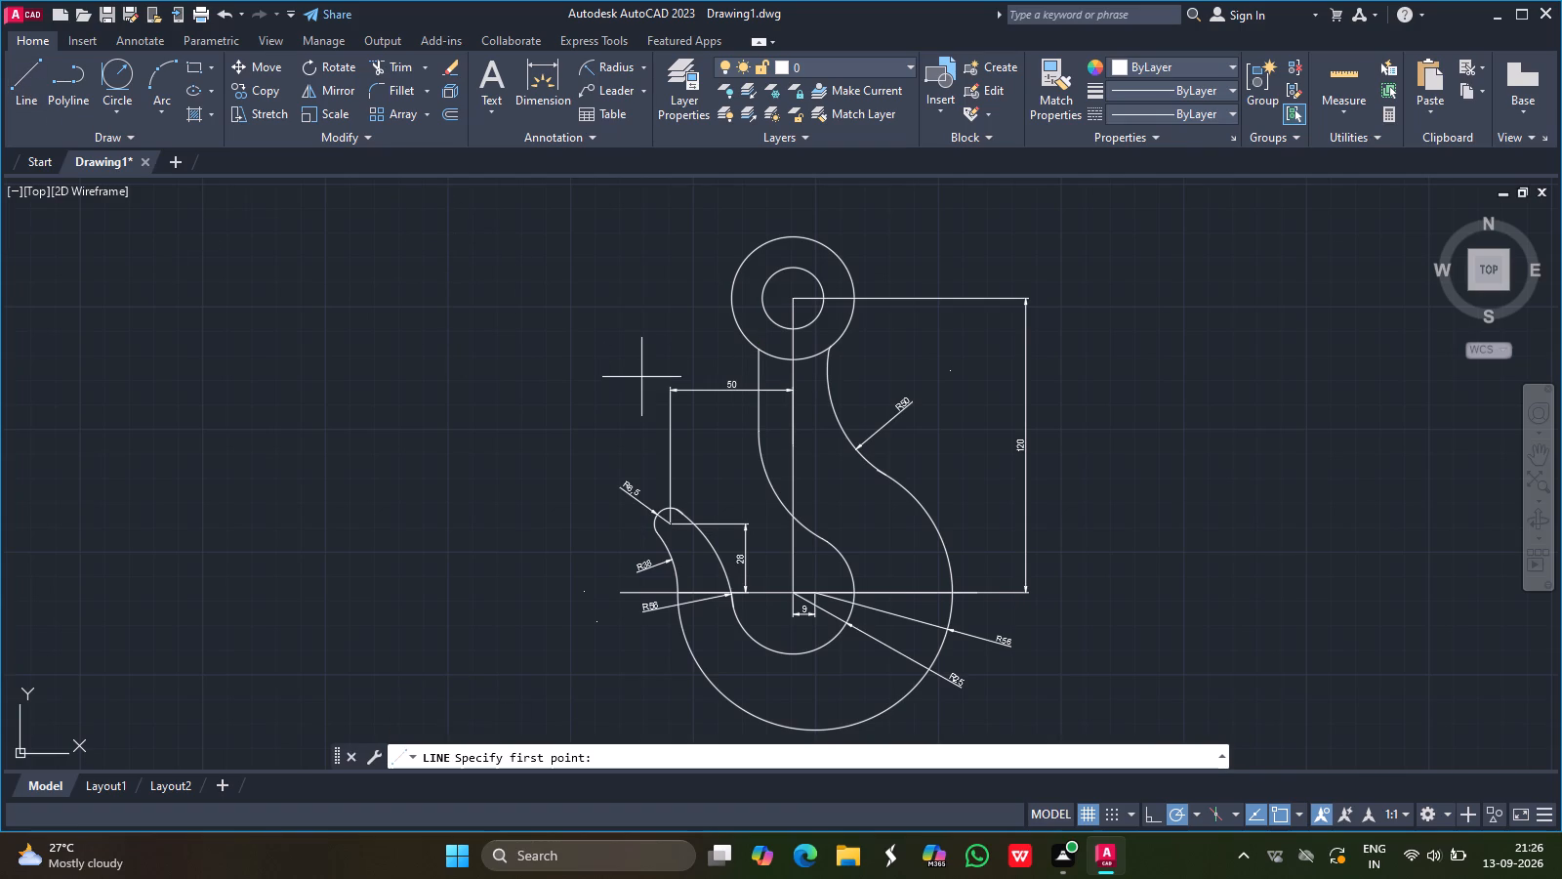
click(759, 352)
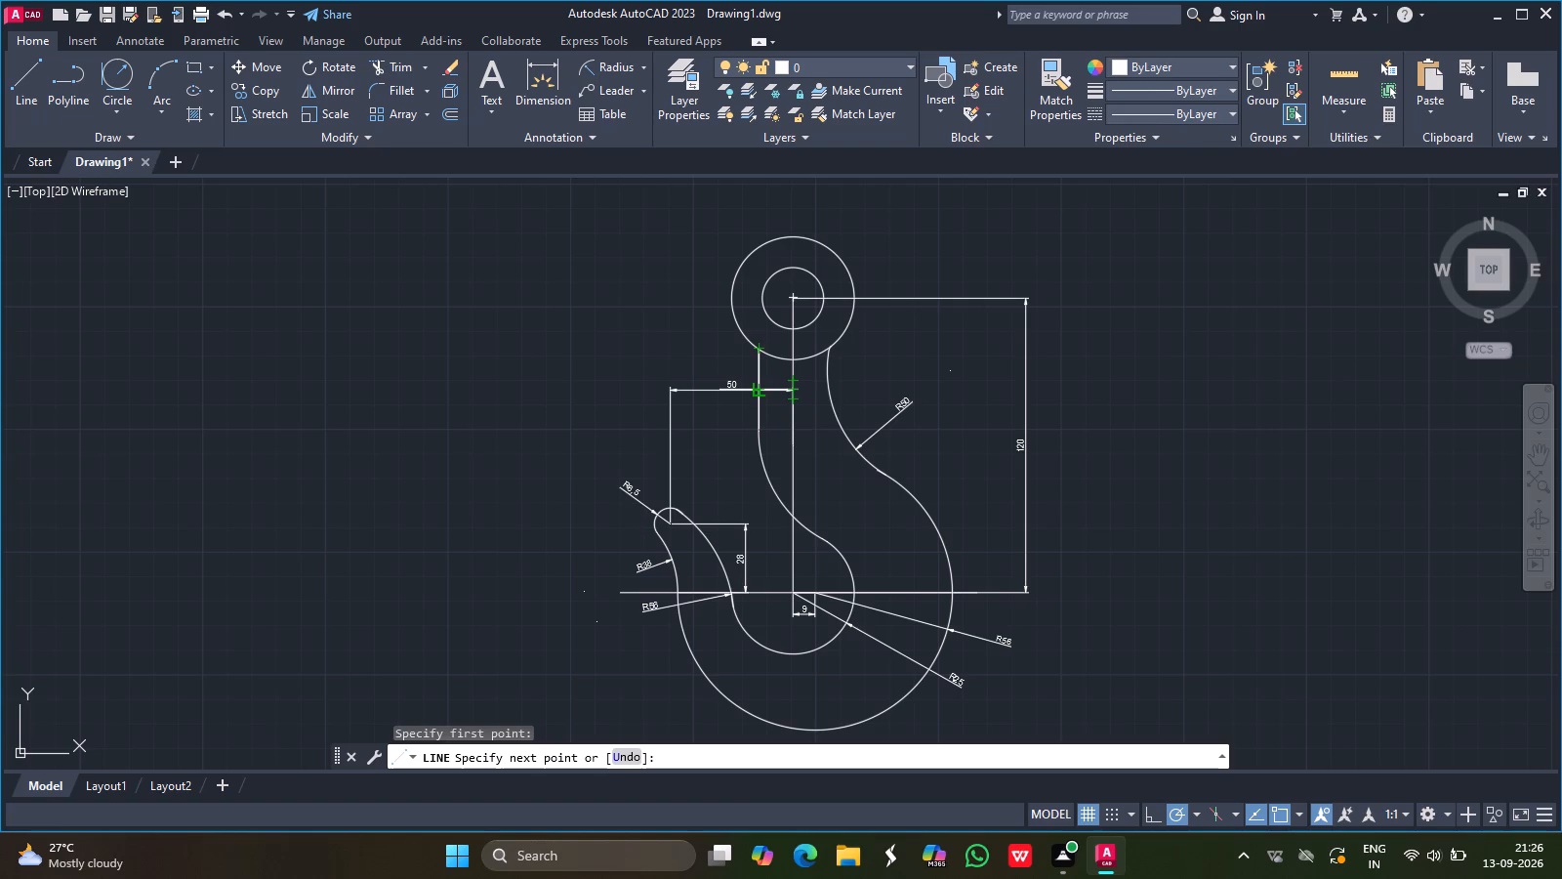
key(1)
key(BackSpace)
text(28)
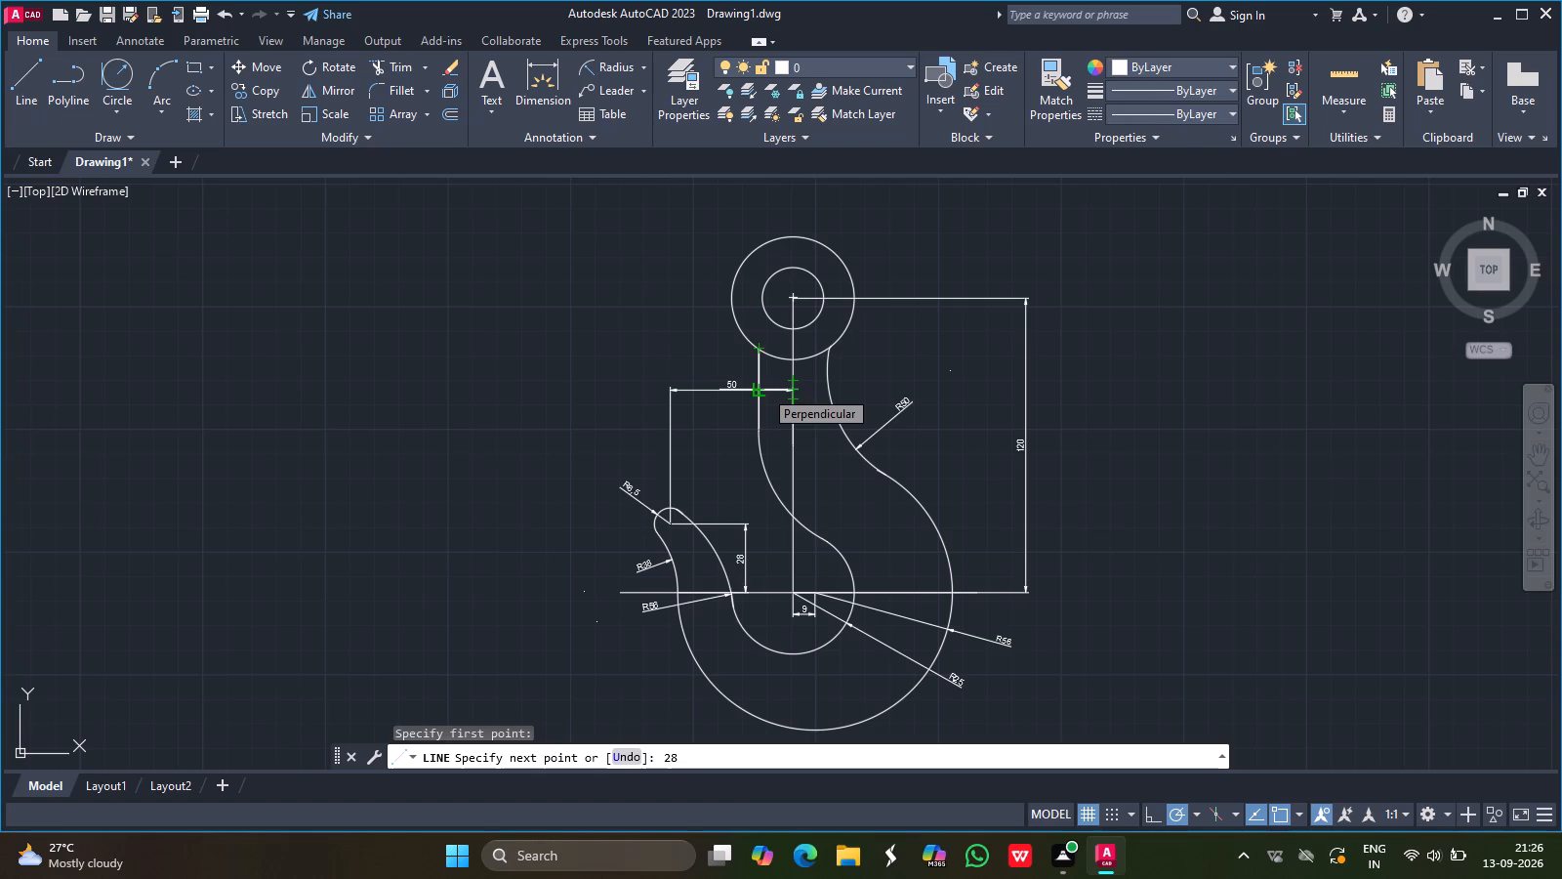
key(Return)
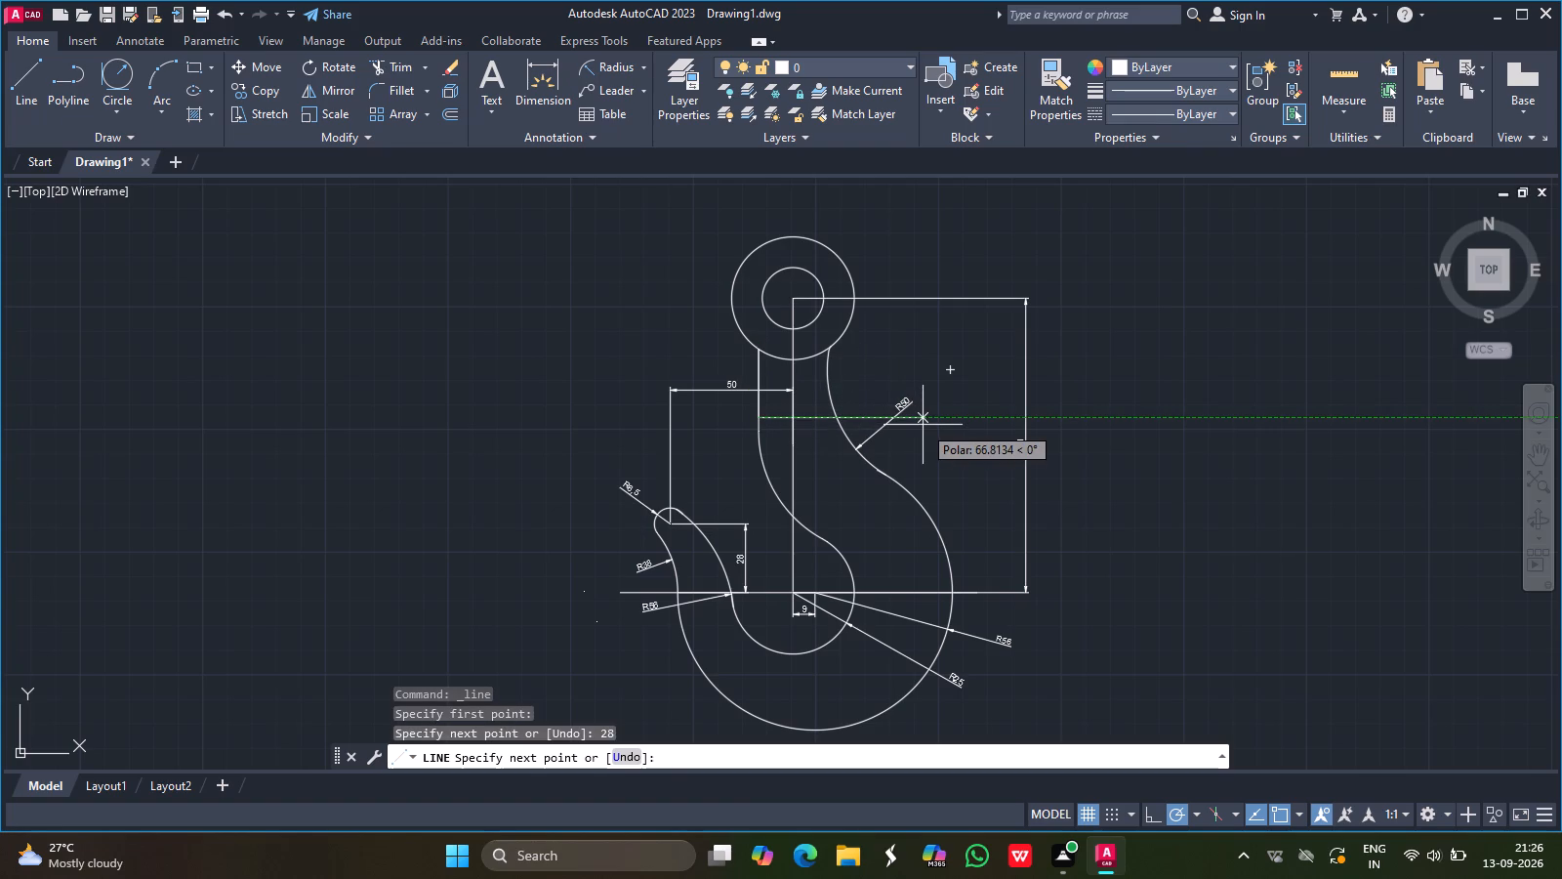
text(28)
key(Return)
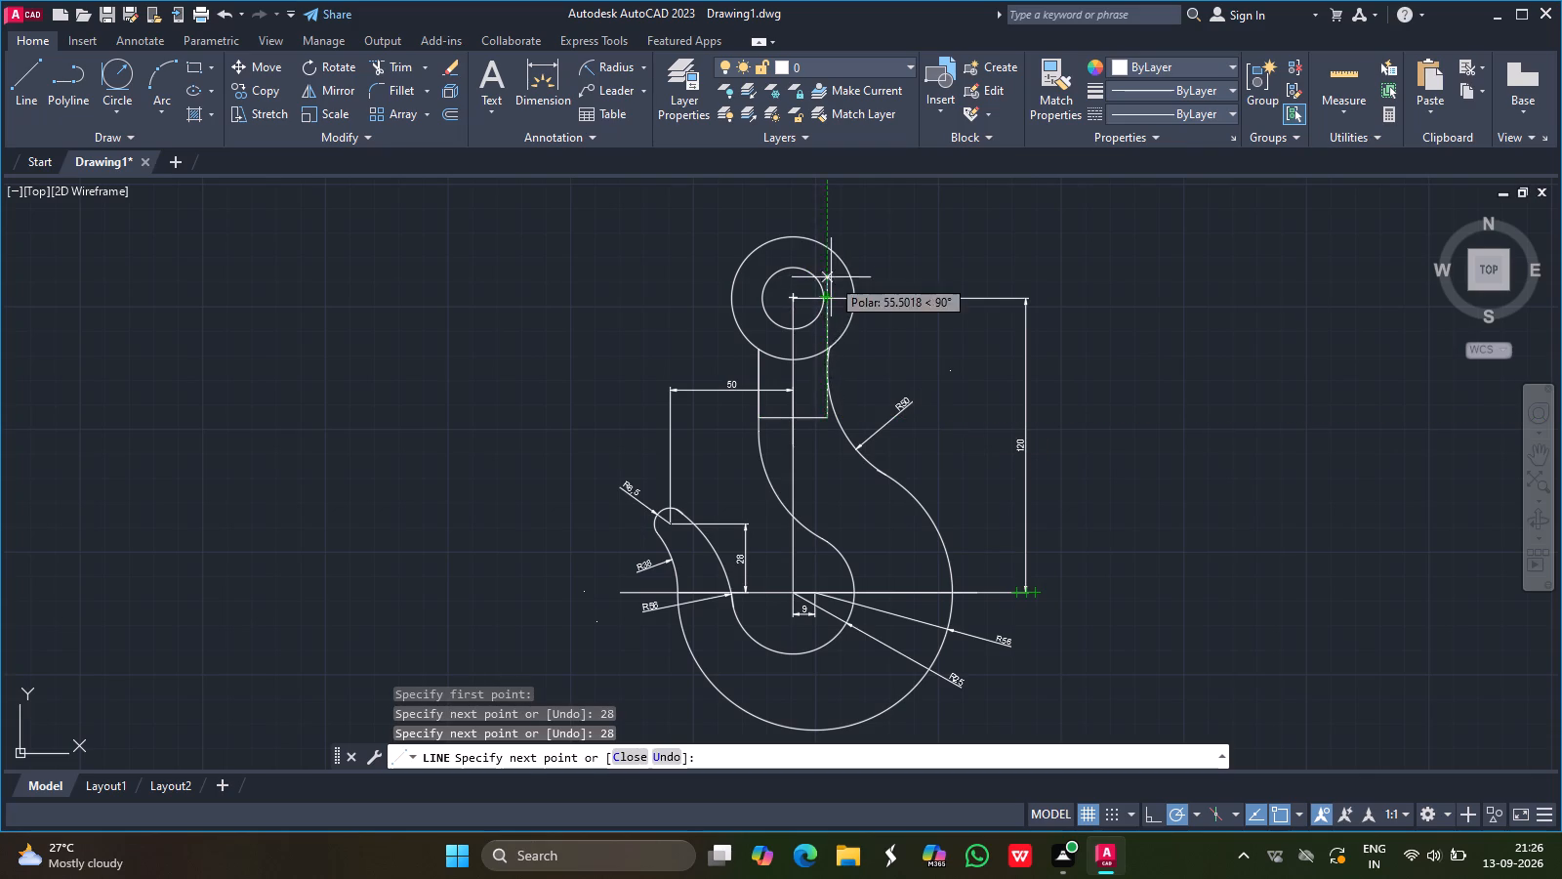
text(26)
key(BackSpace)
key(8)
key(Return)
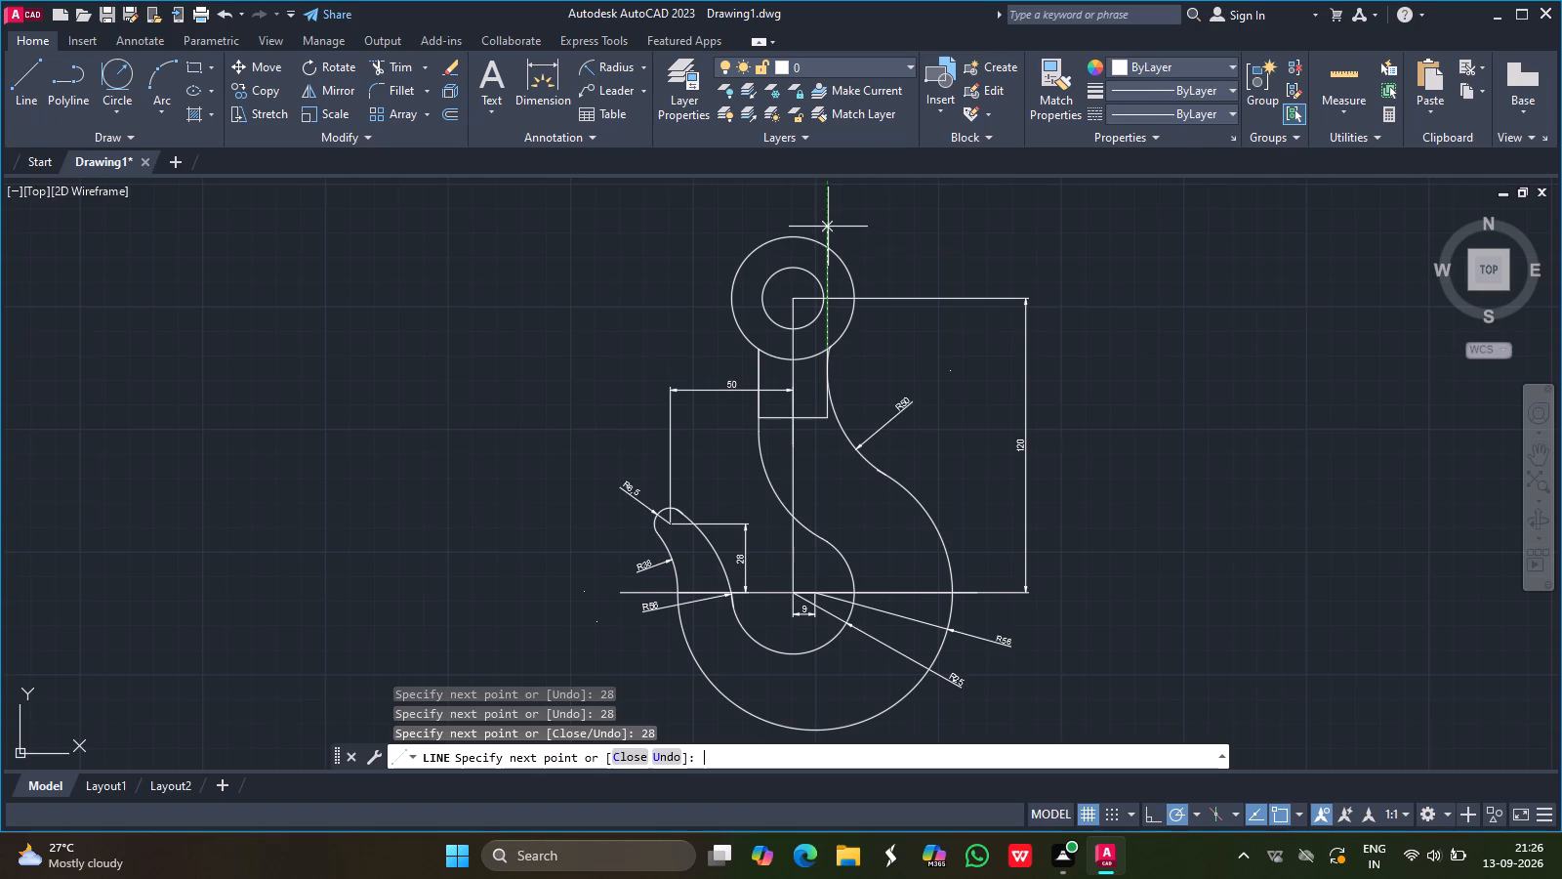
key(Return)
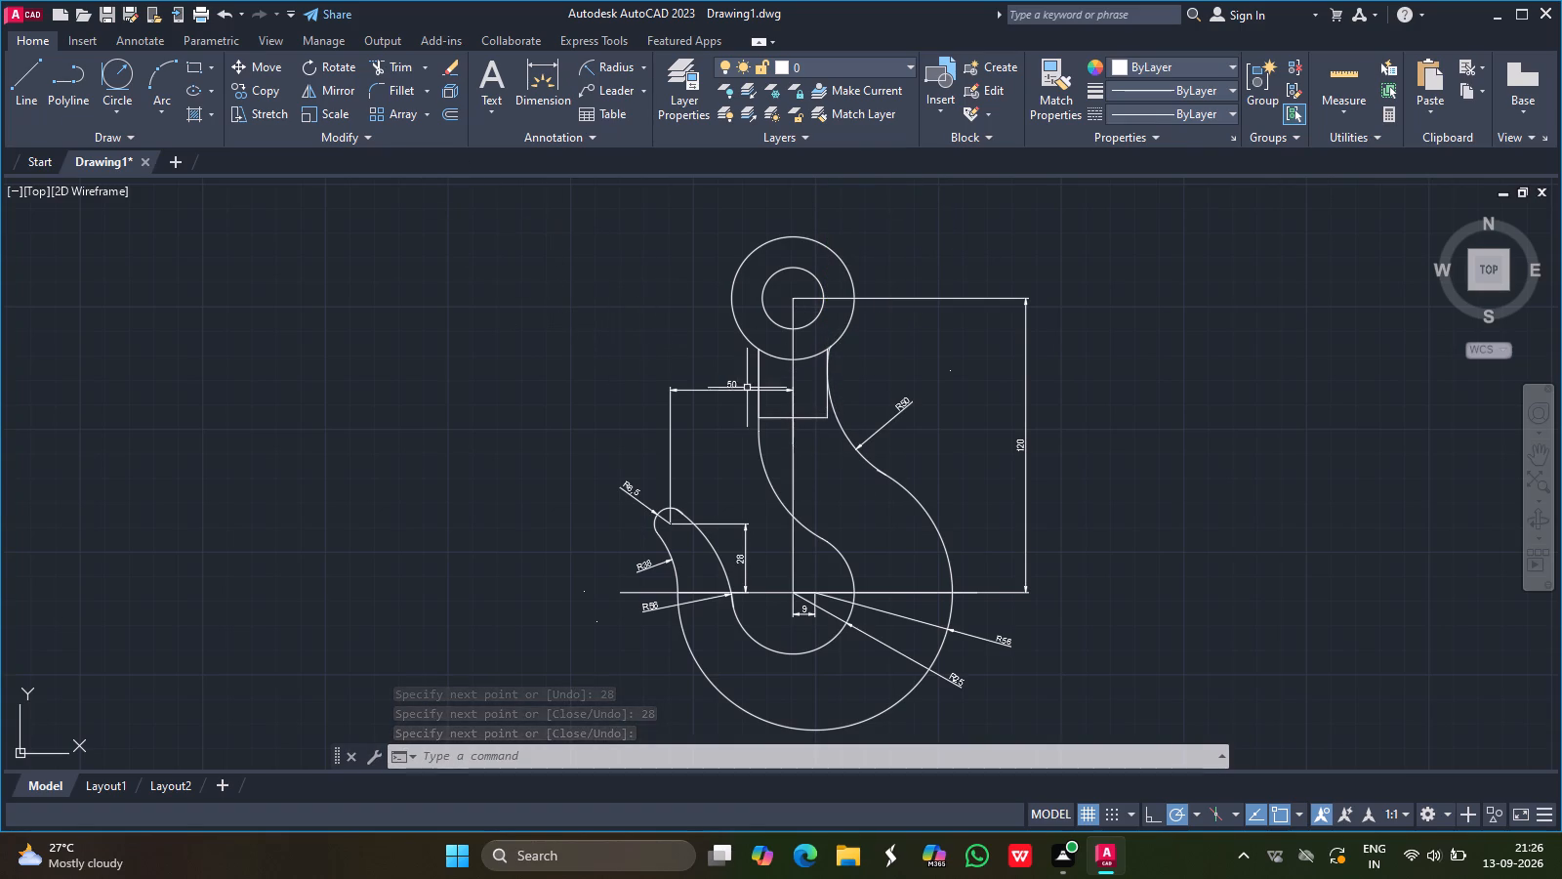
Delete the new vertical line on the shank's right side and the right concave arc beneath the eye.
click(829, 381)
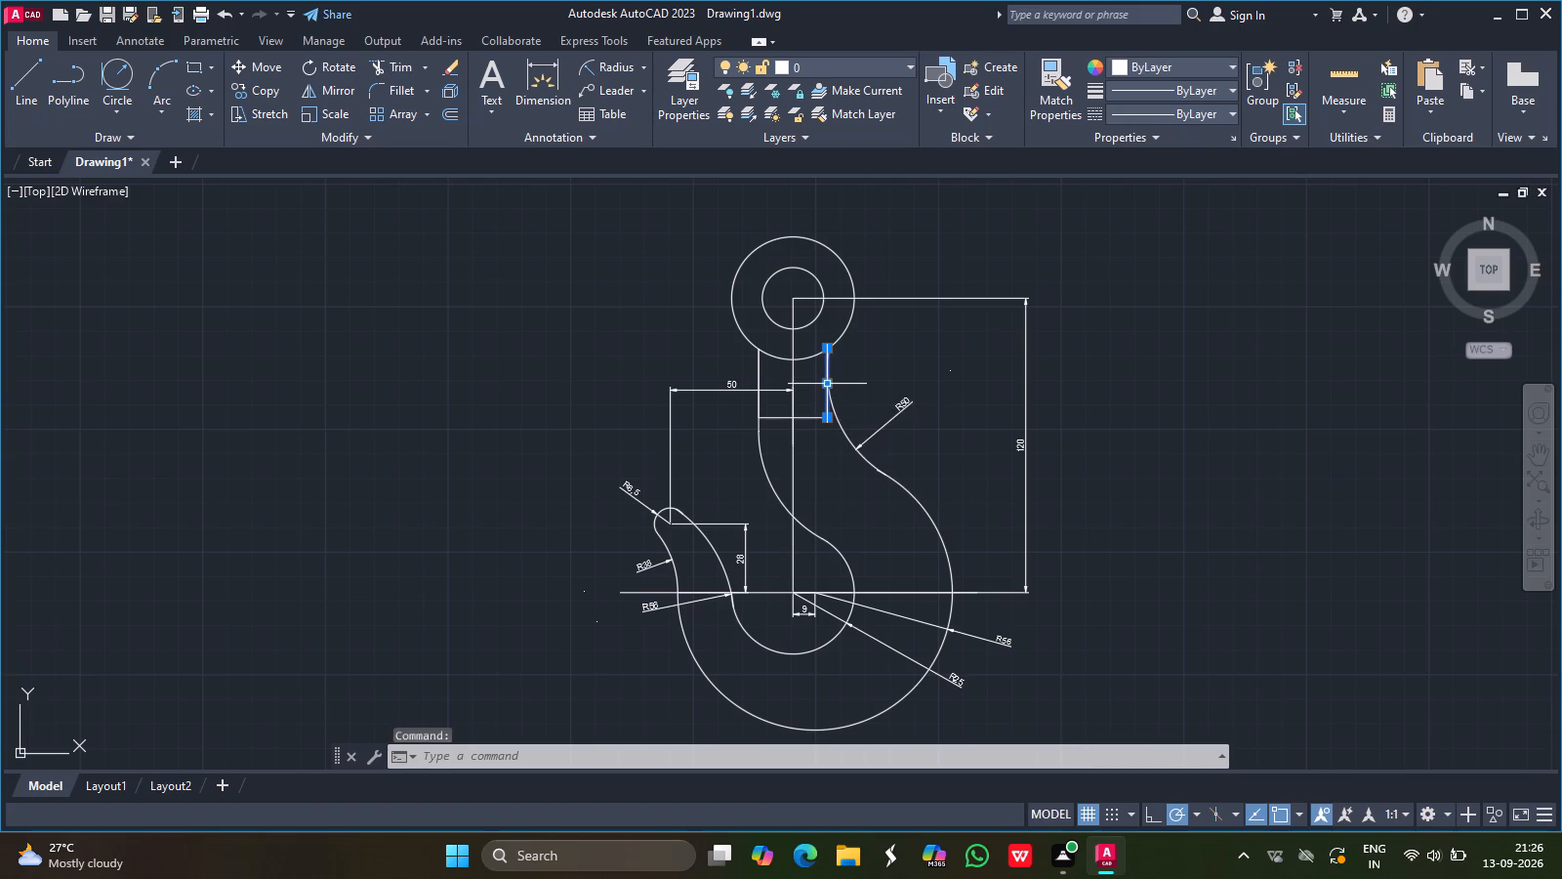
key(Delete)
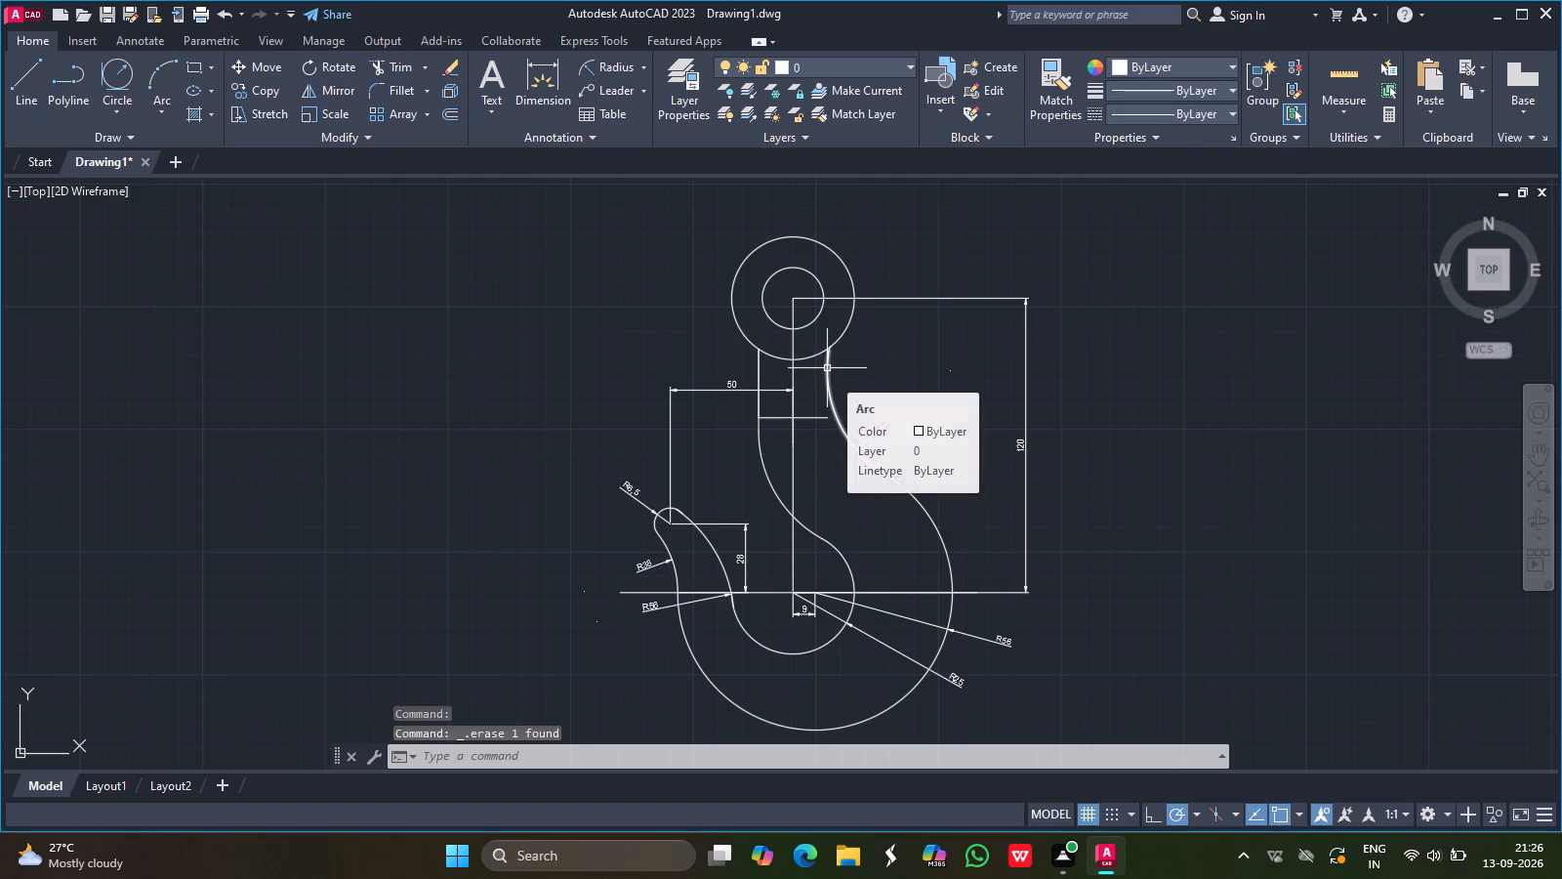
click(827, 368)
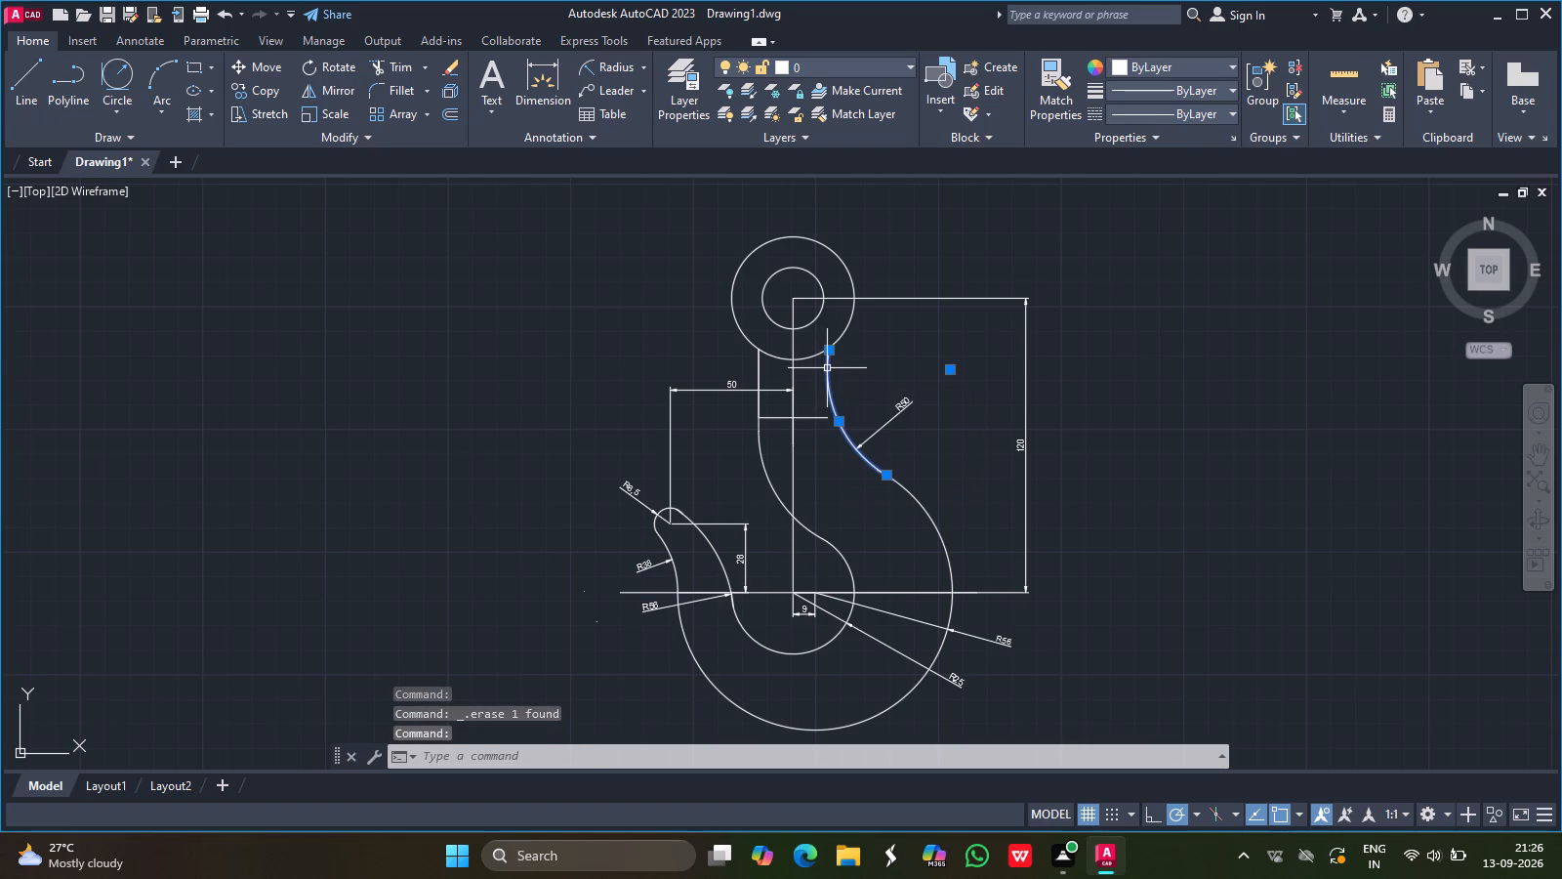
key(Delete)
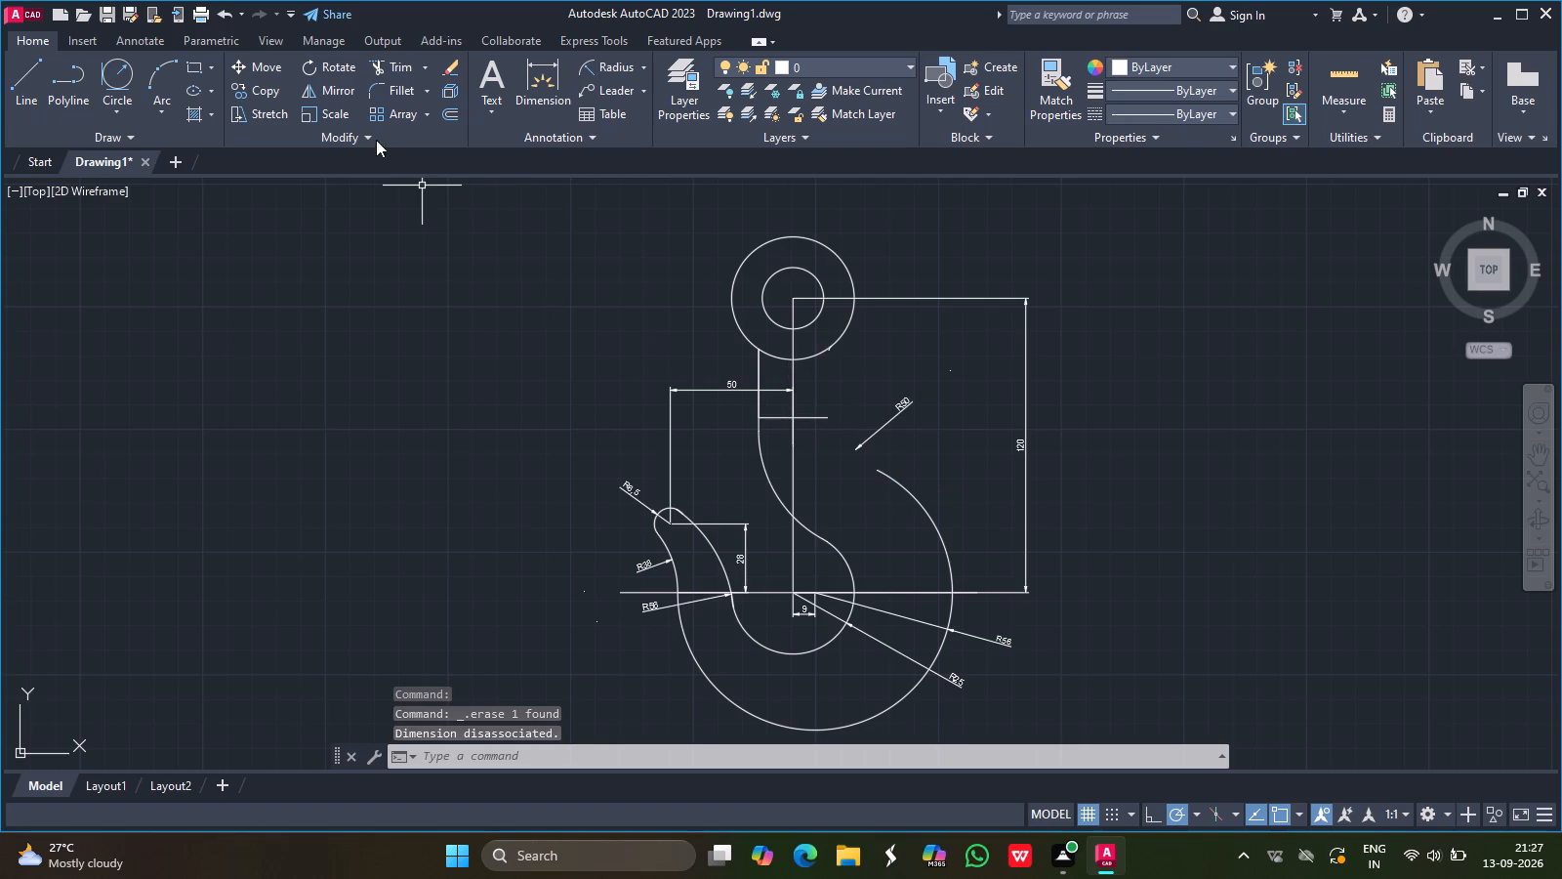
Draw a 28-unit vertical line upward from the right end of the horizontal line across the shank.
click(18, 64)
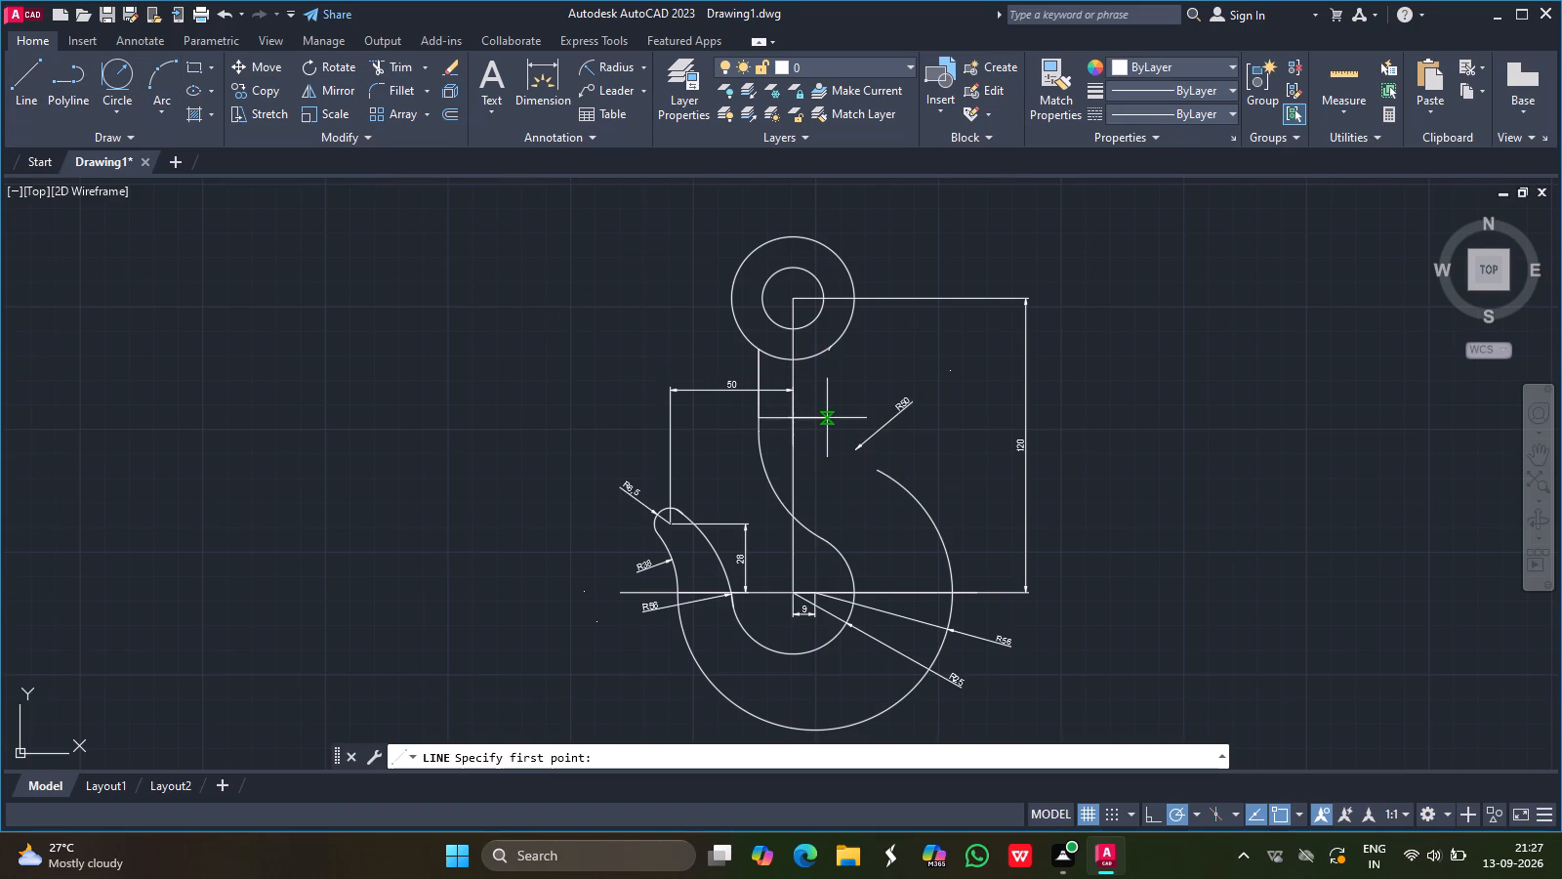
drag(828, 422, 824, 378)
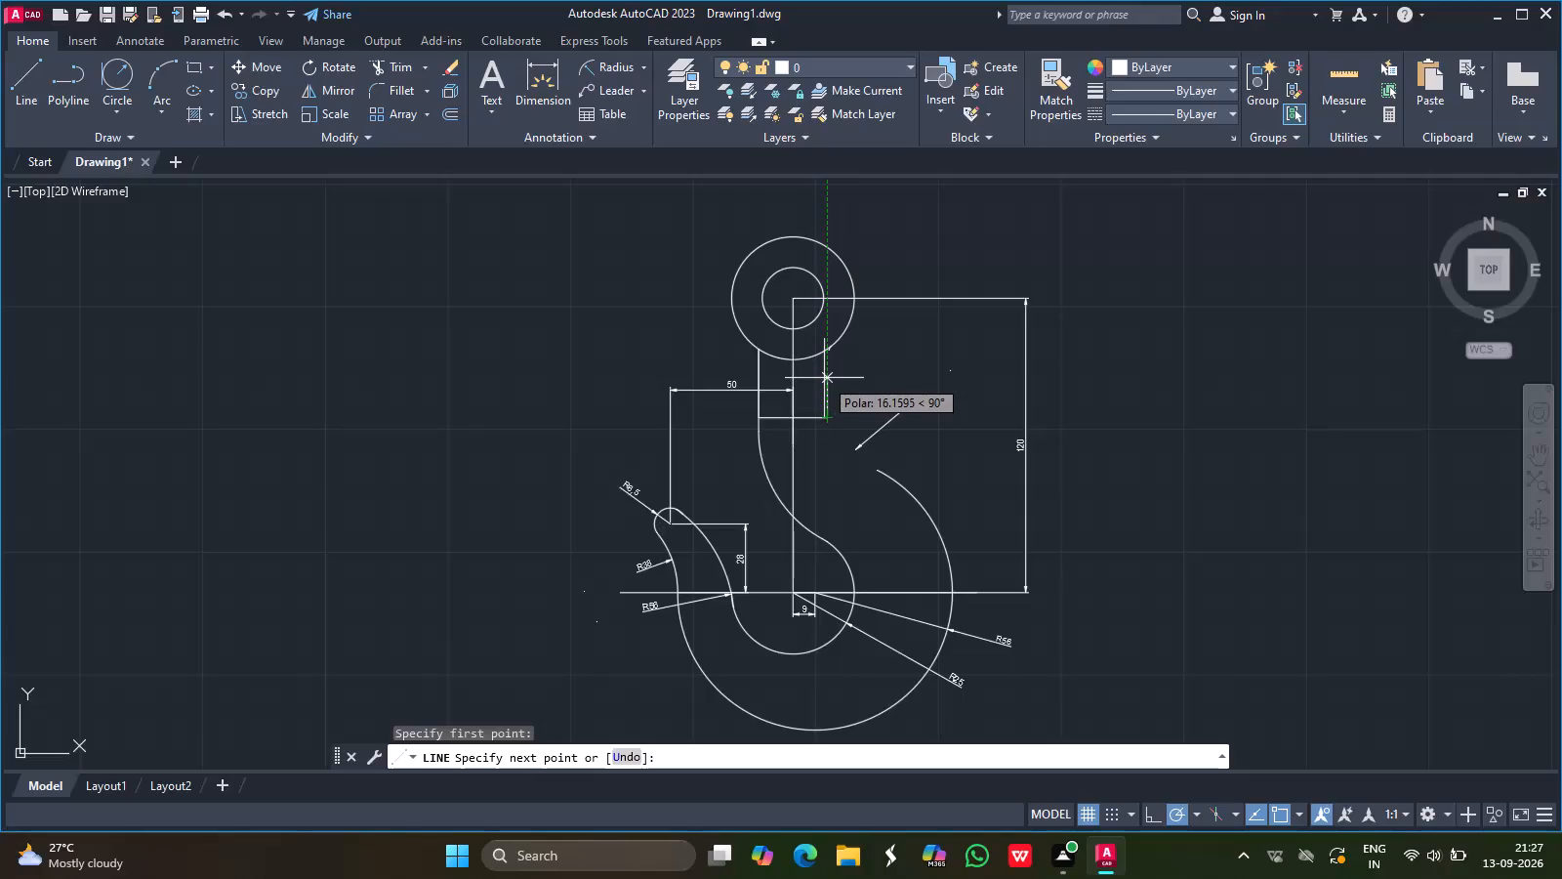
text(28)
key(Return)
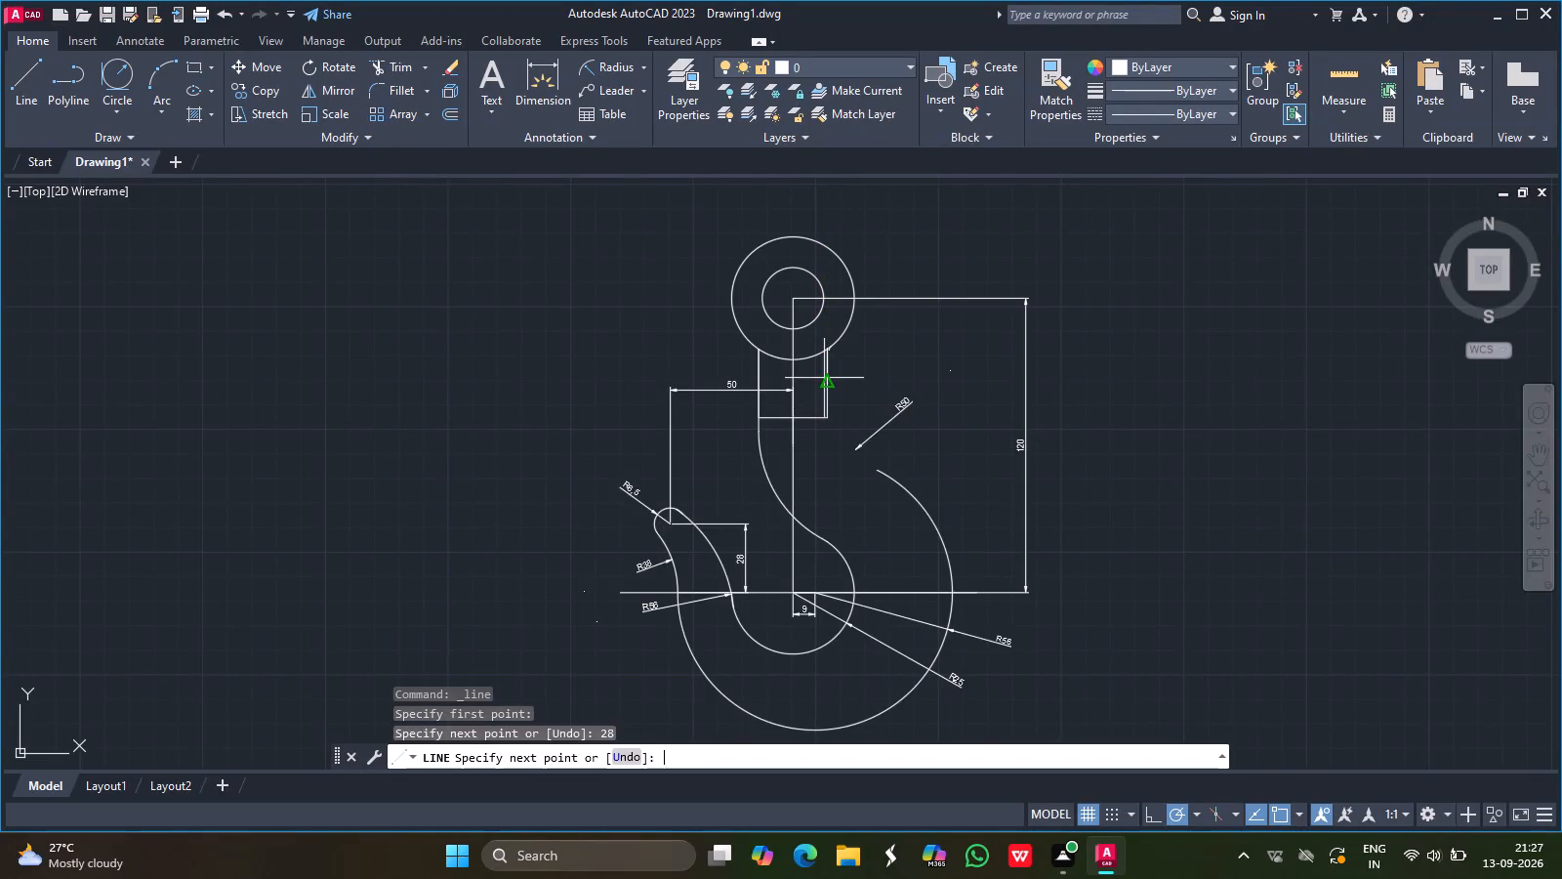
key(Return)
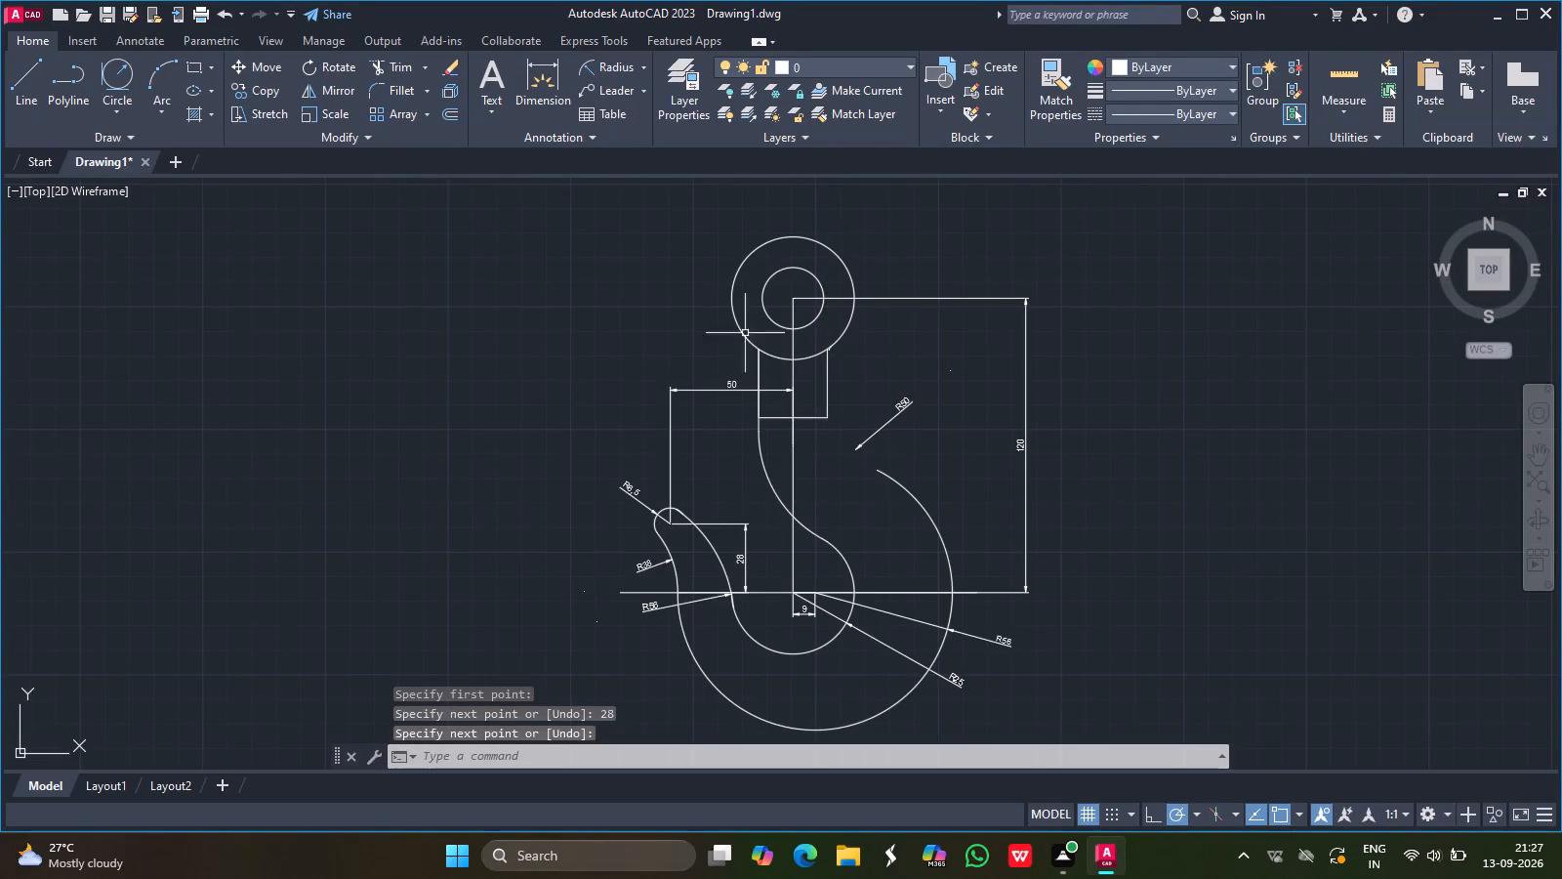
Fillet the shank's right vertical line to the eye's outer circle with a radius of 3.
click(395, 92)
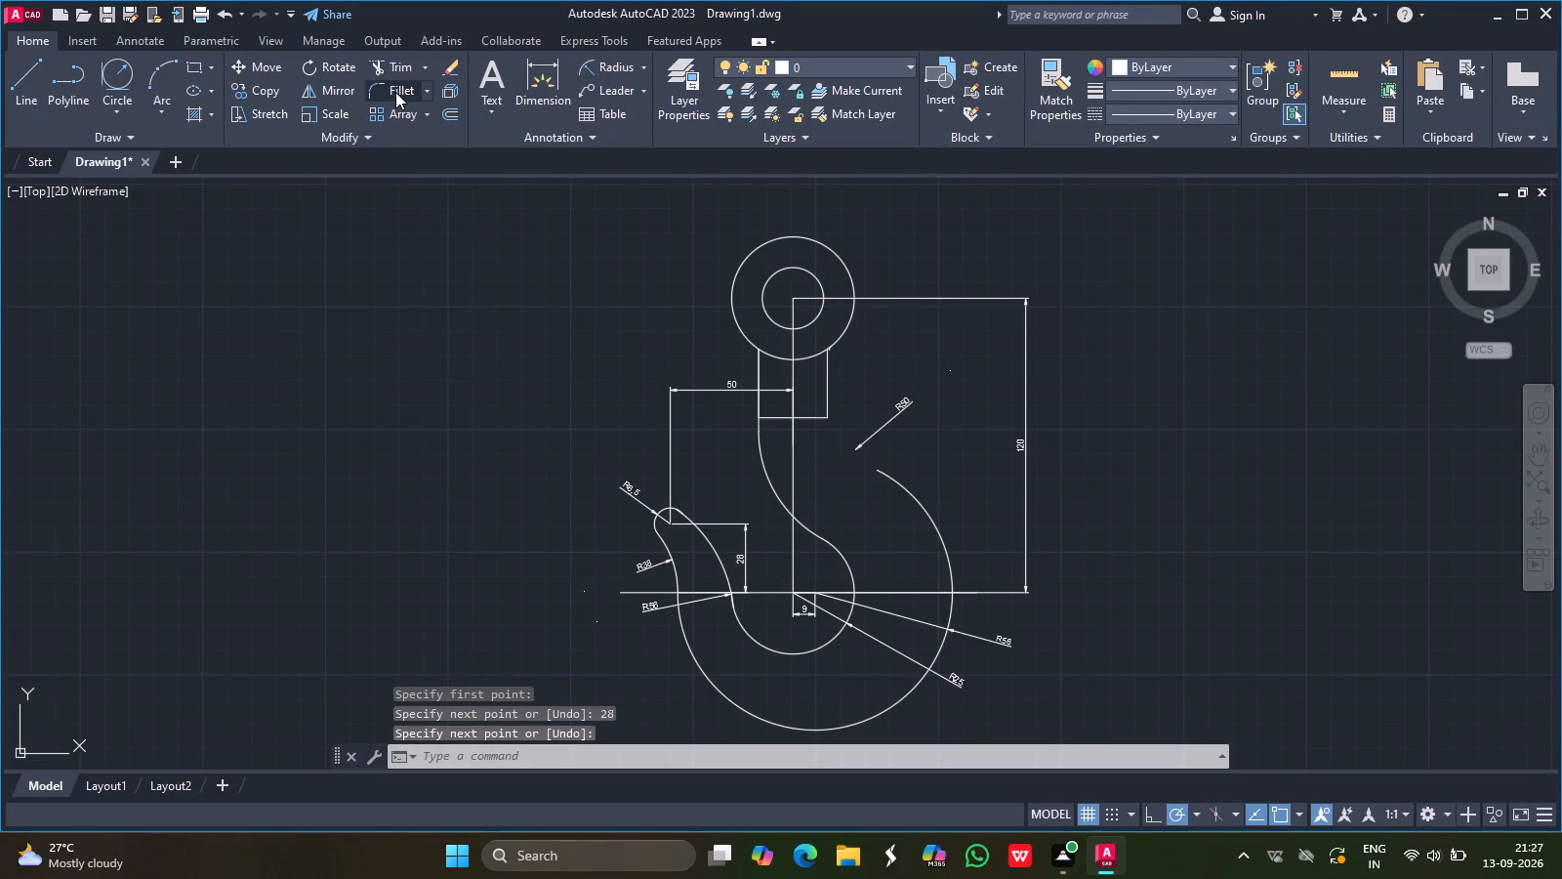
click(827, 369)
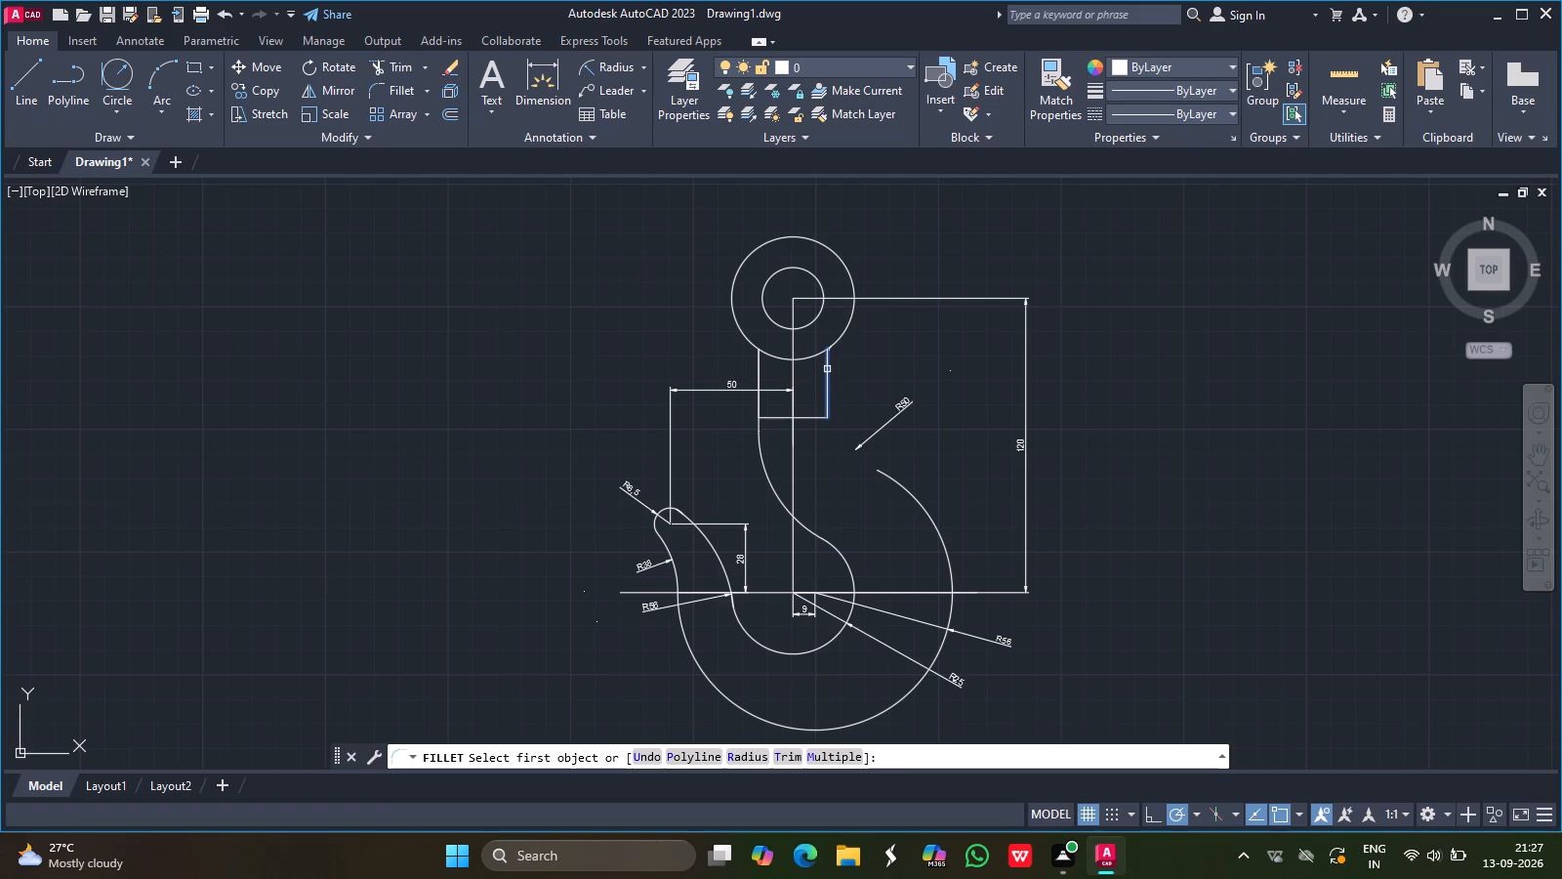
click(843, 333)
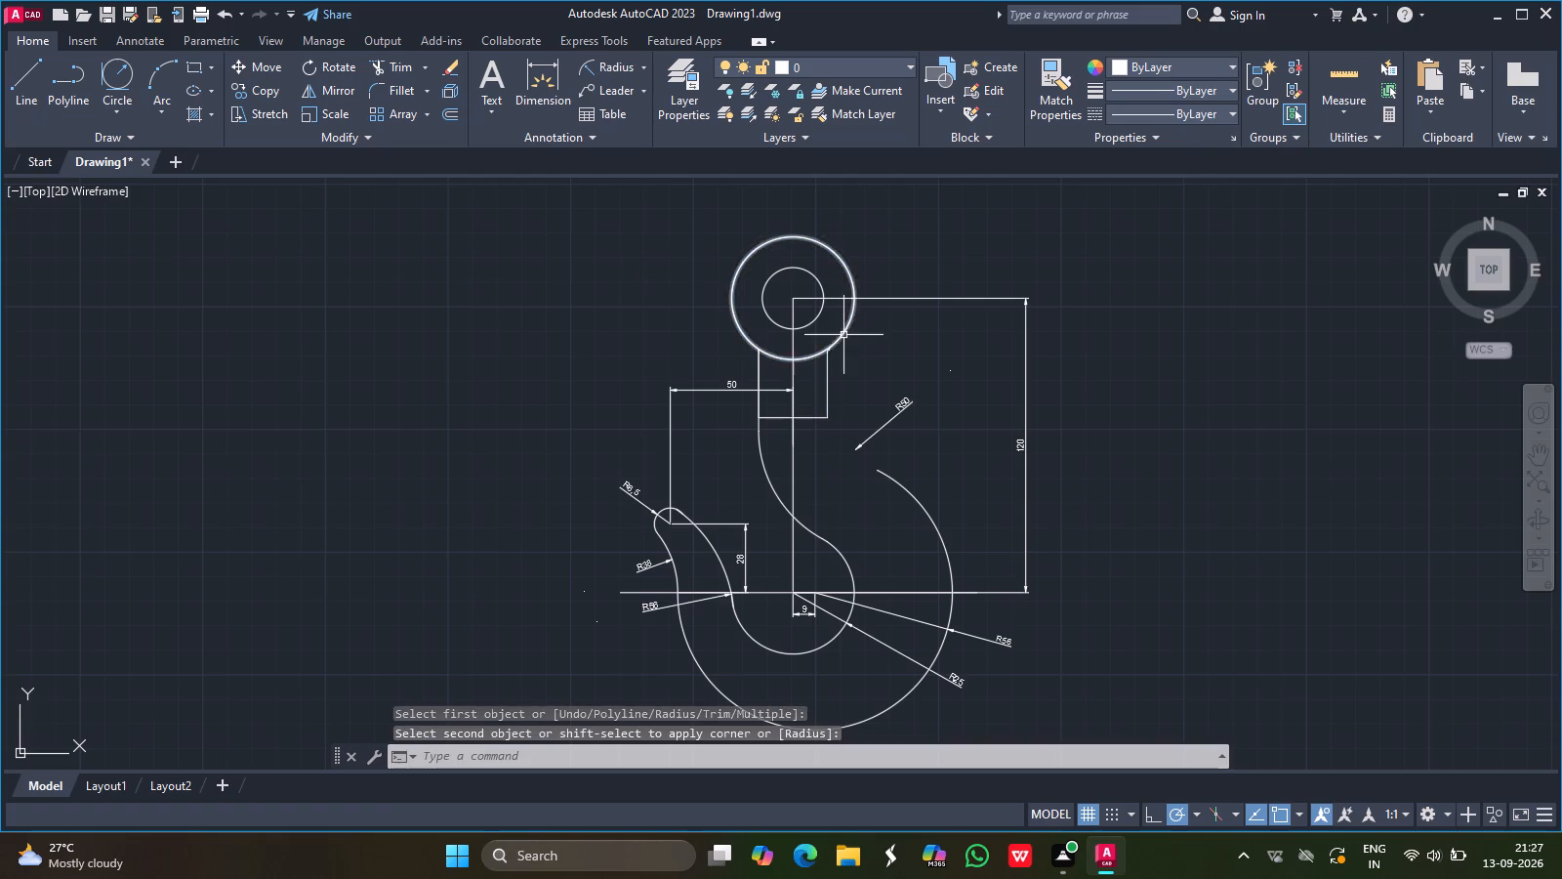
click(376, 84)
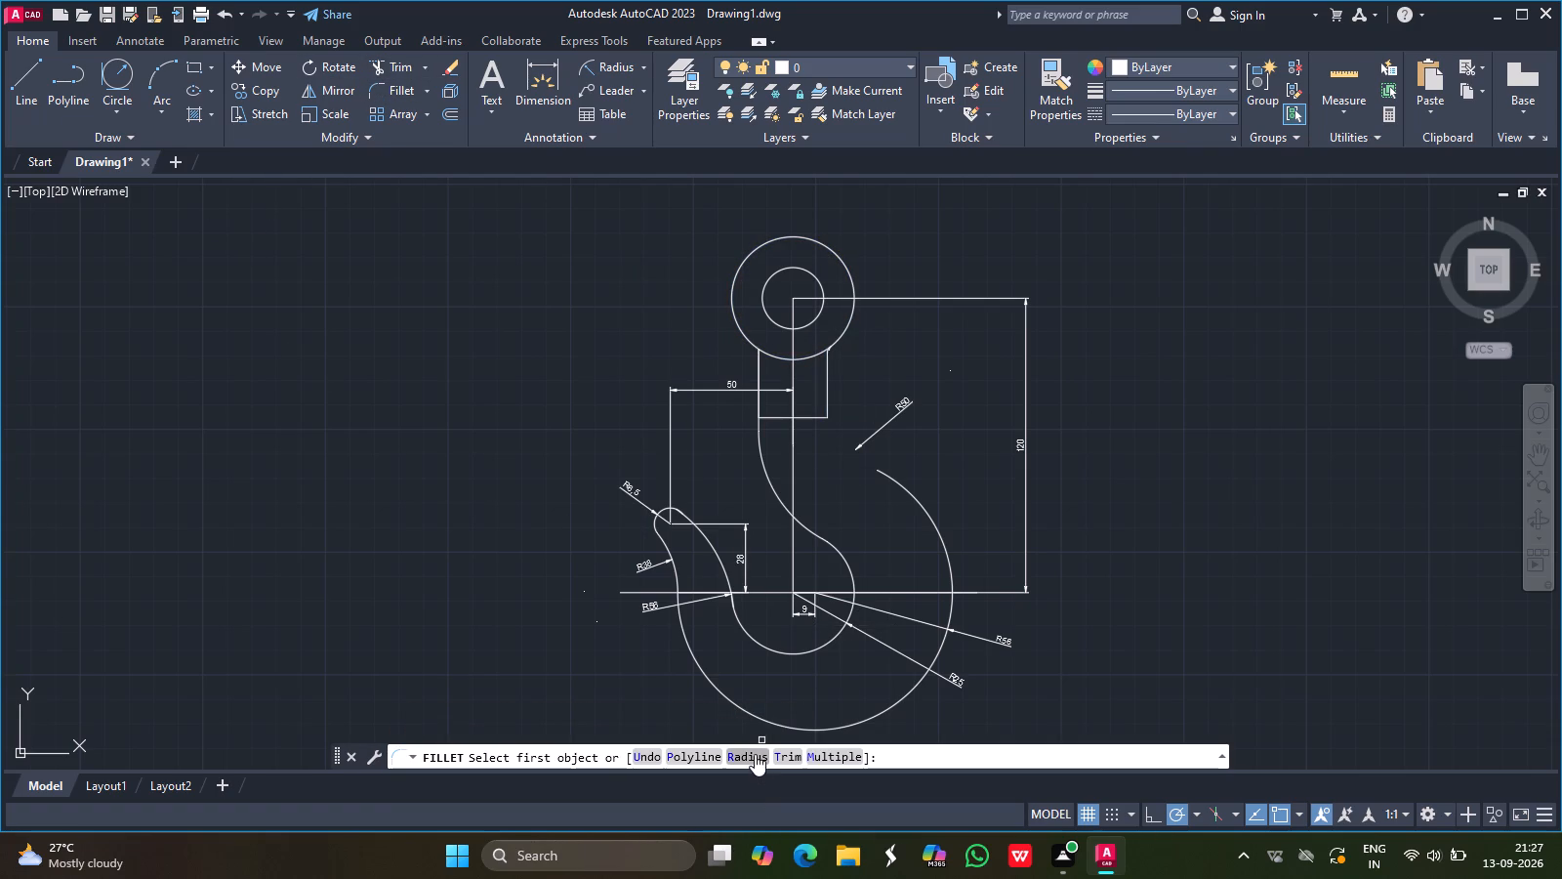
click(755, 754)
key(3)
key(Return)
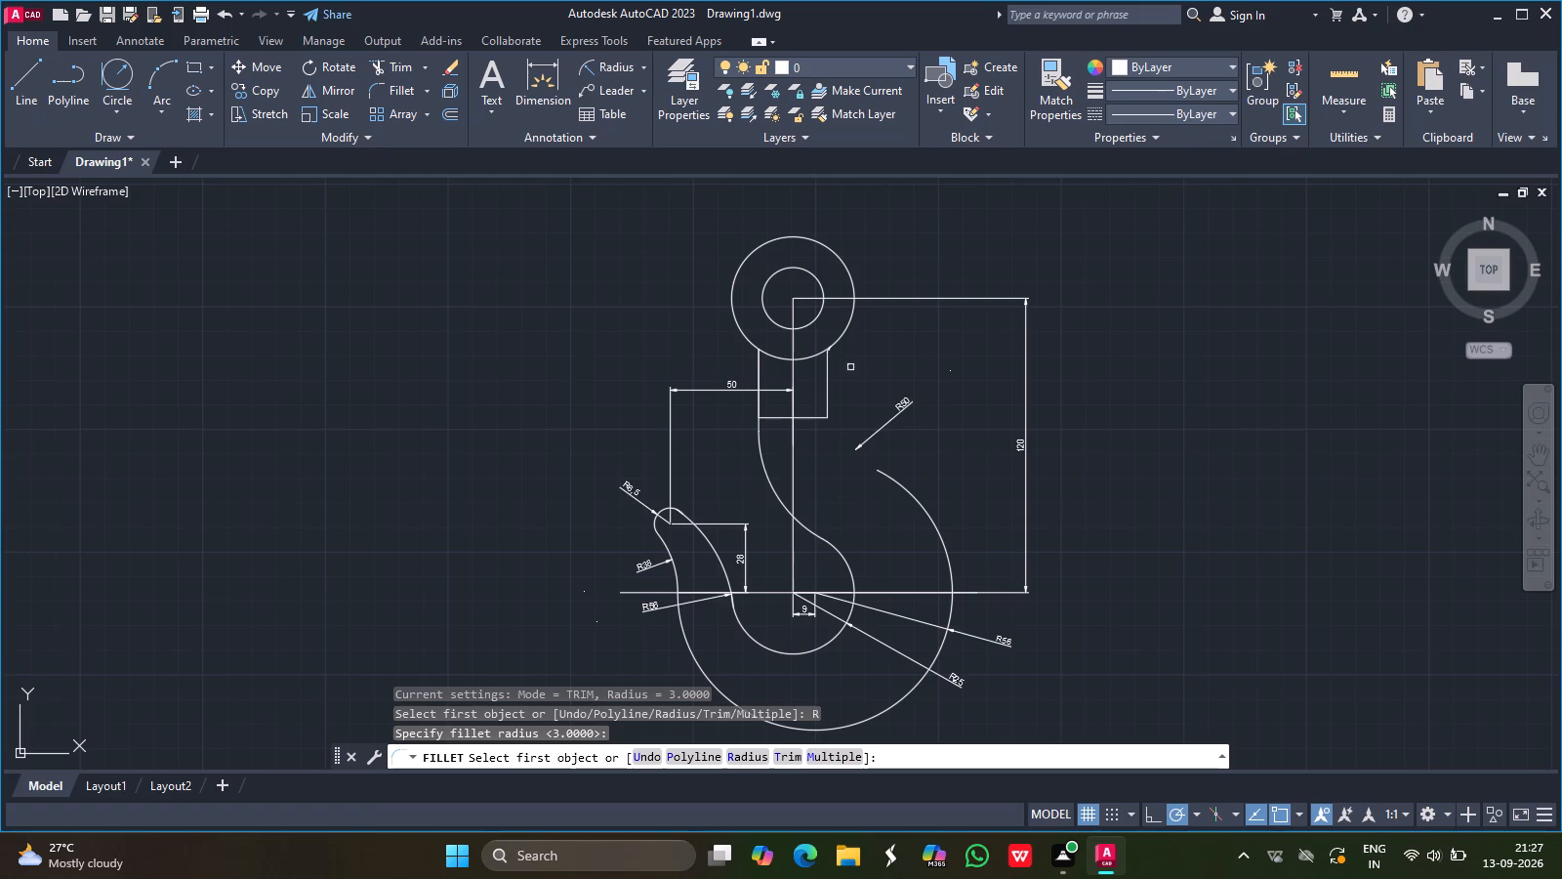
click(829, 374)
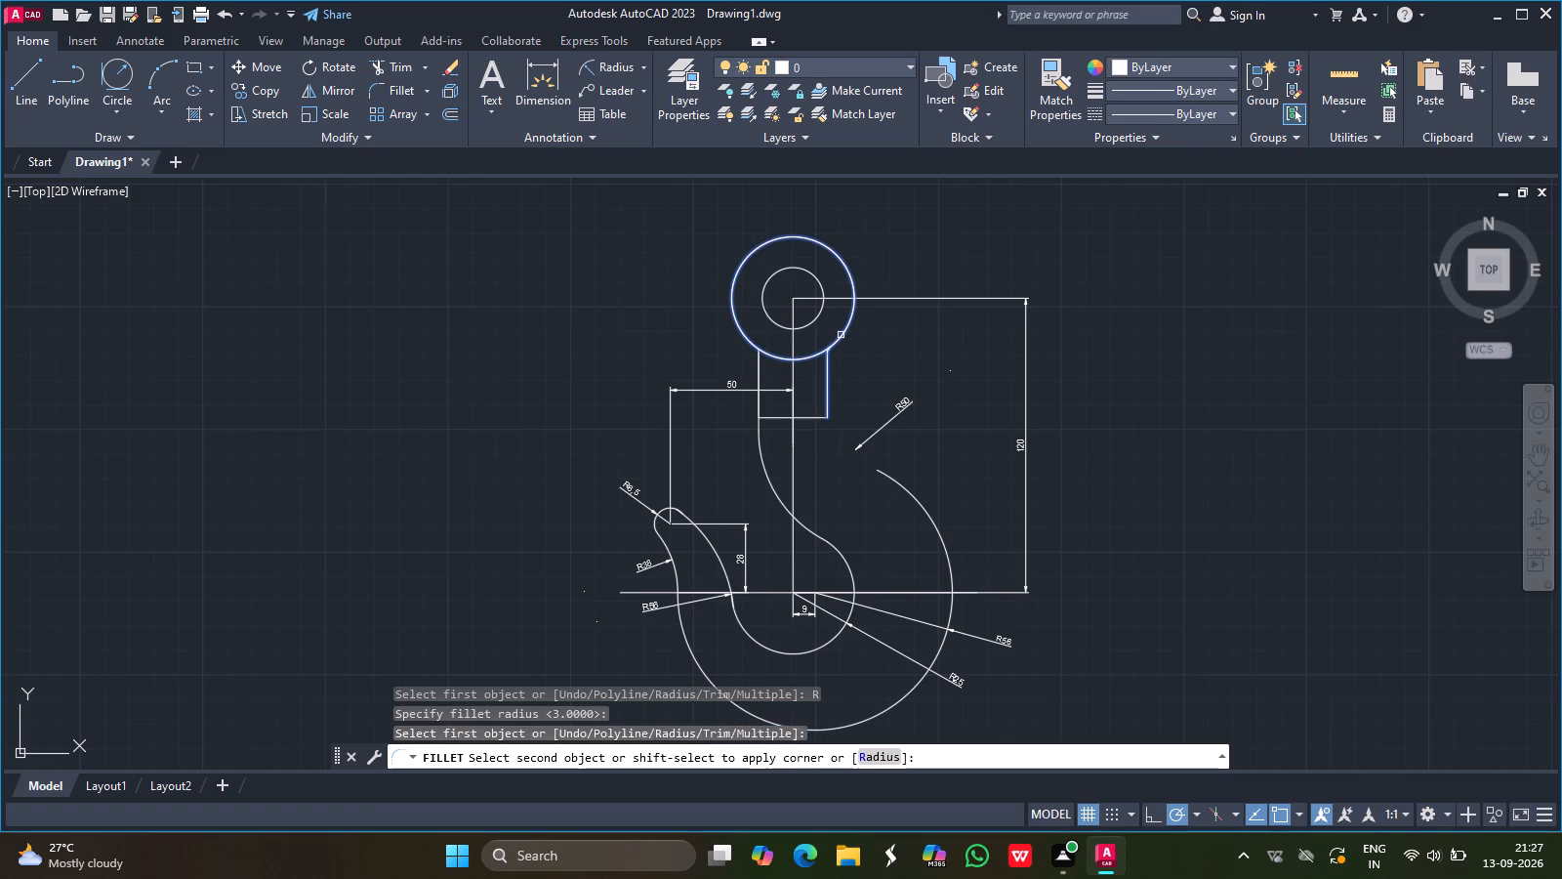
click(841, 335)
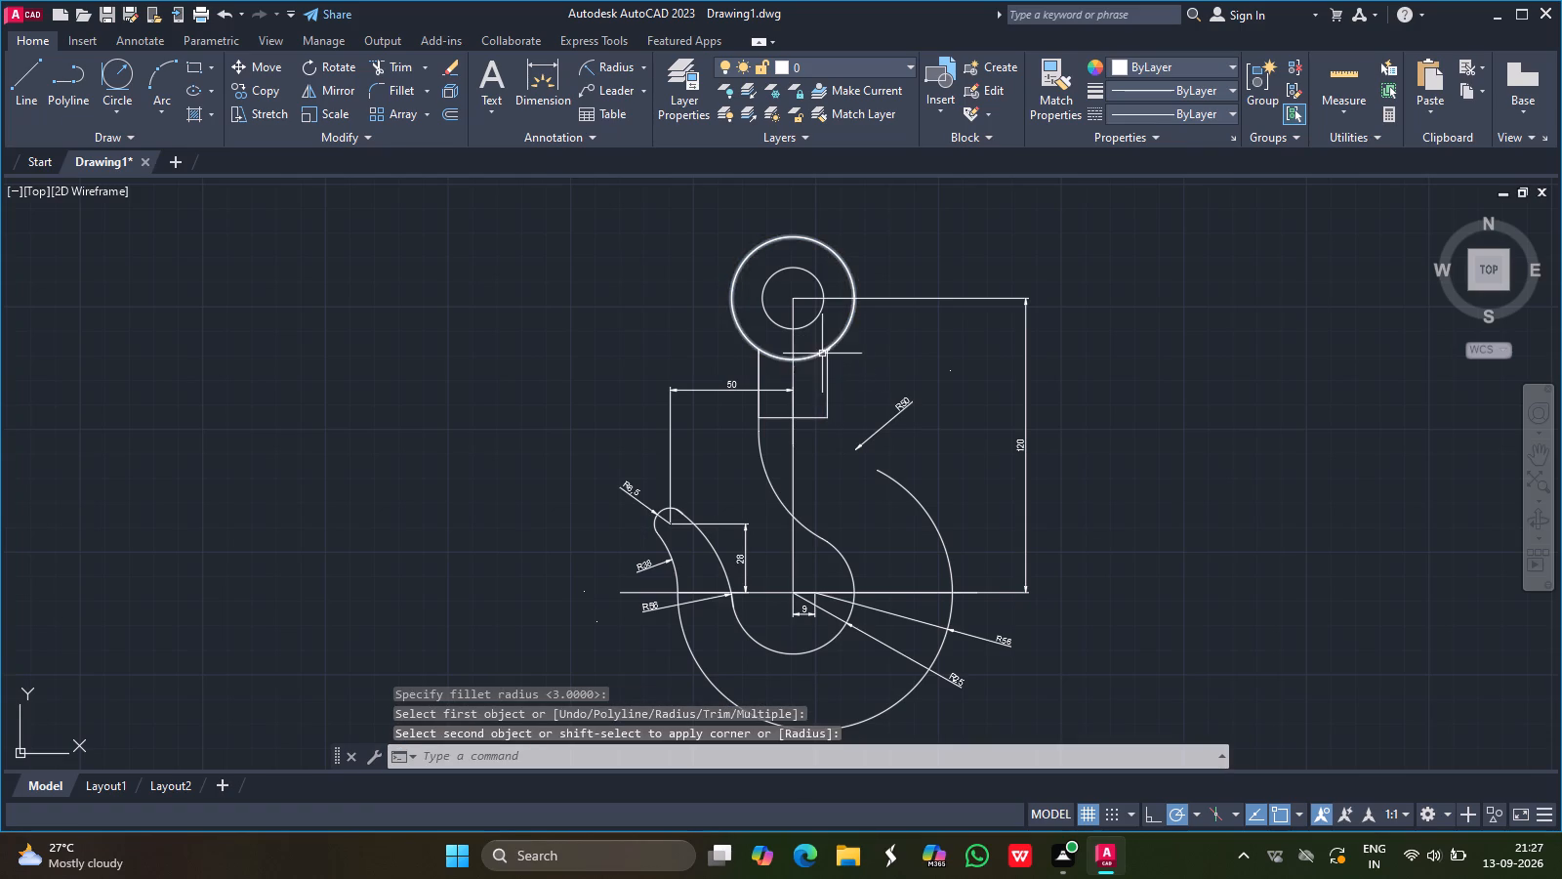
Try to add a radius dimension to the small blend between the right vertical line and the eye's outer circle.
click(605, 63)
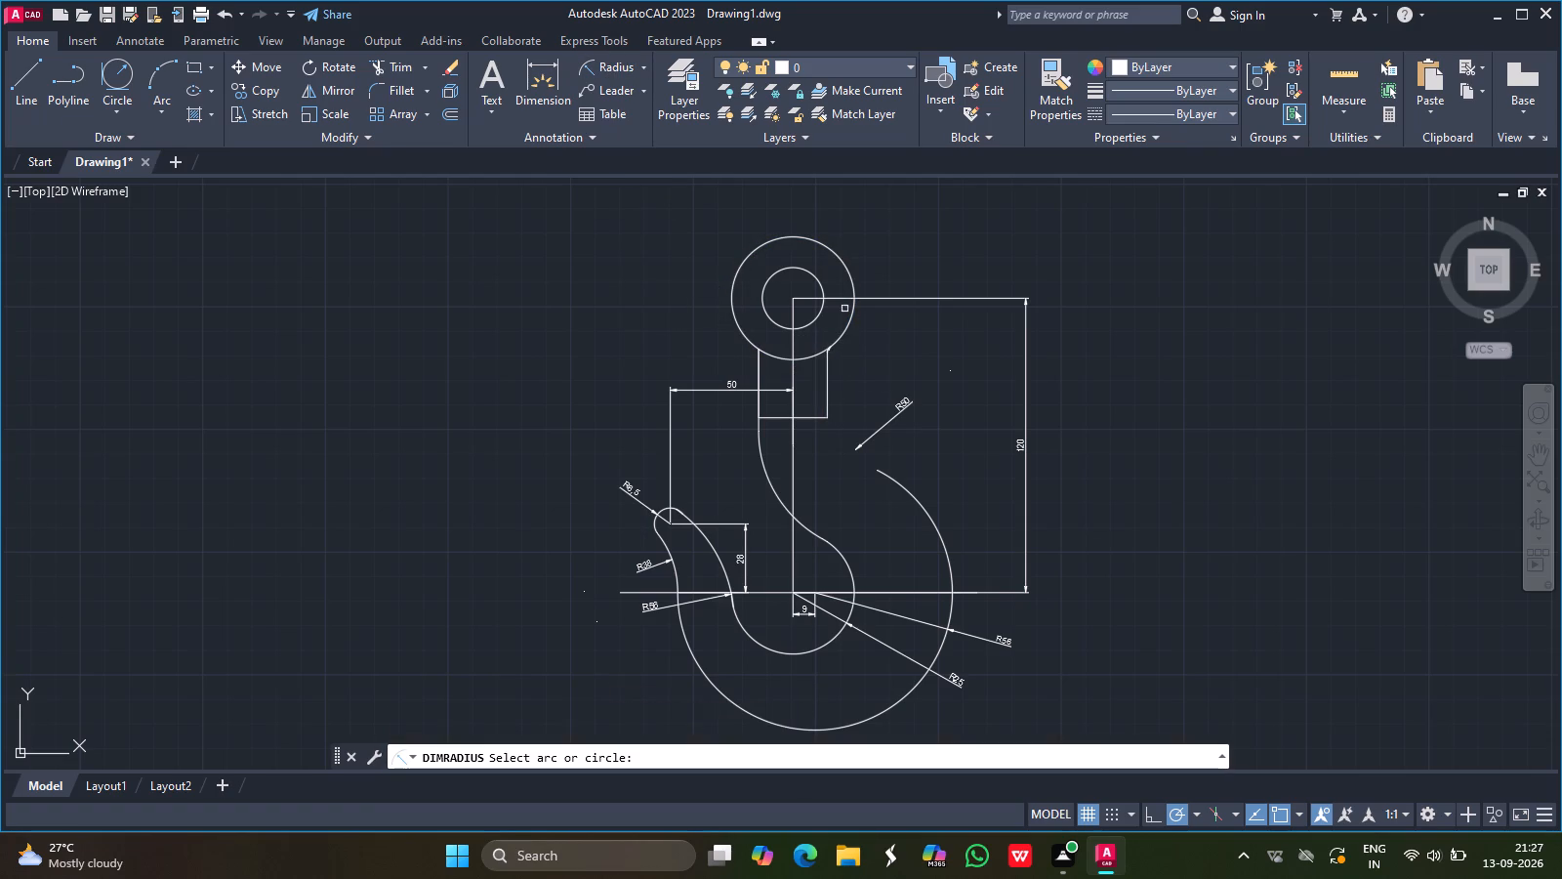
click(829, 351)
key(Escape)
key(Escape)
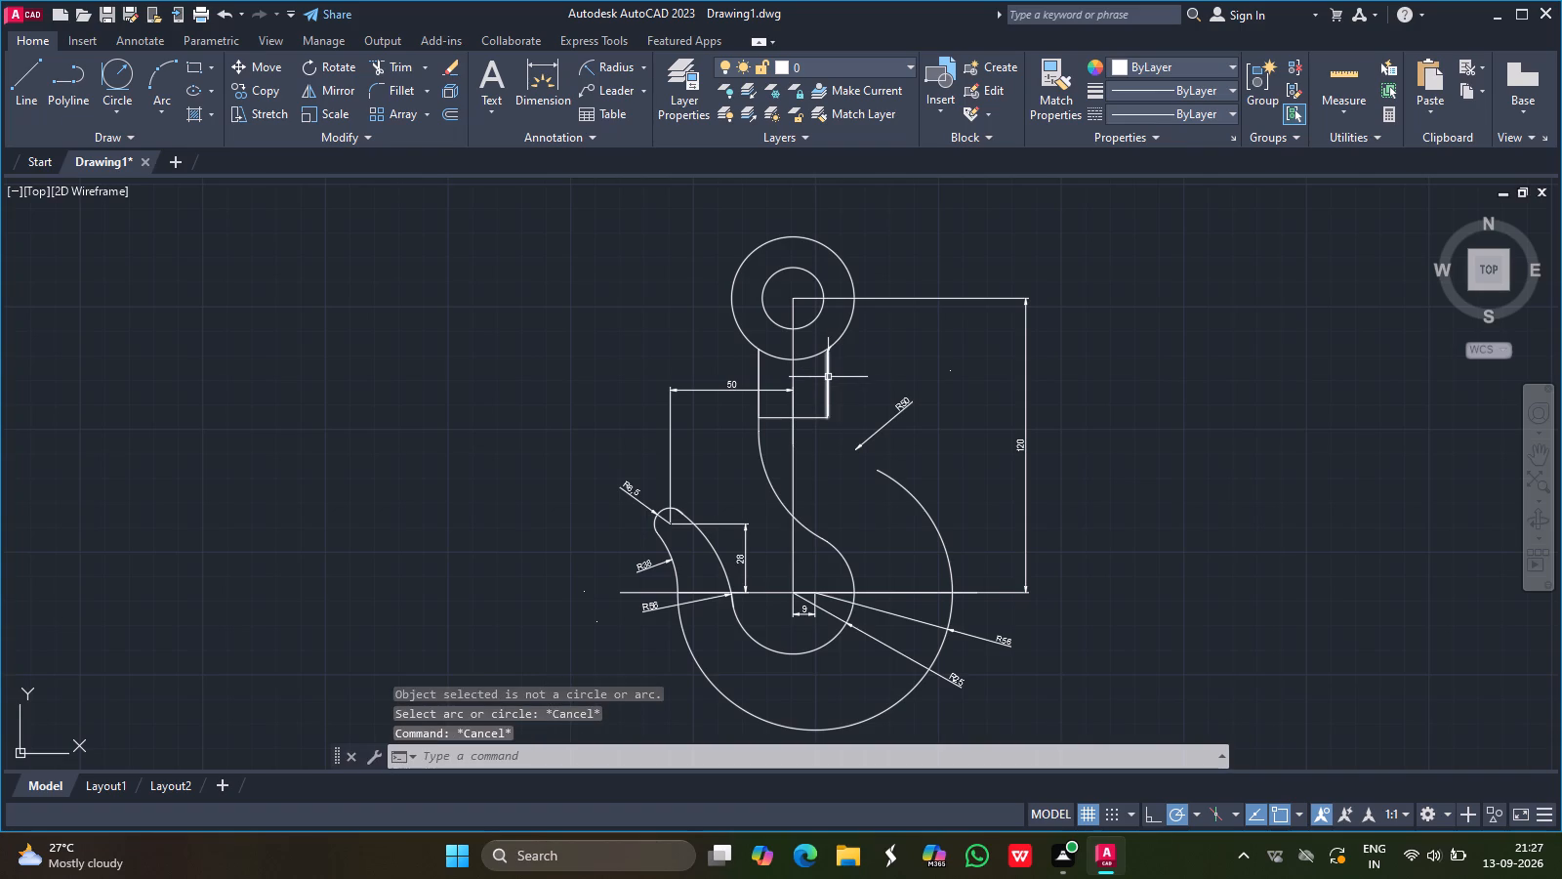
Delete the shank's right vertical line and the small leftover blend pieces beneath the eye's outer circle.
click(828, 377)
key(Delete)
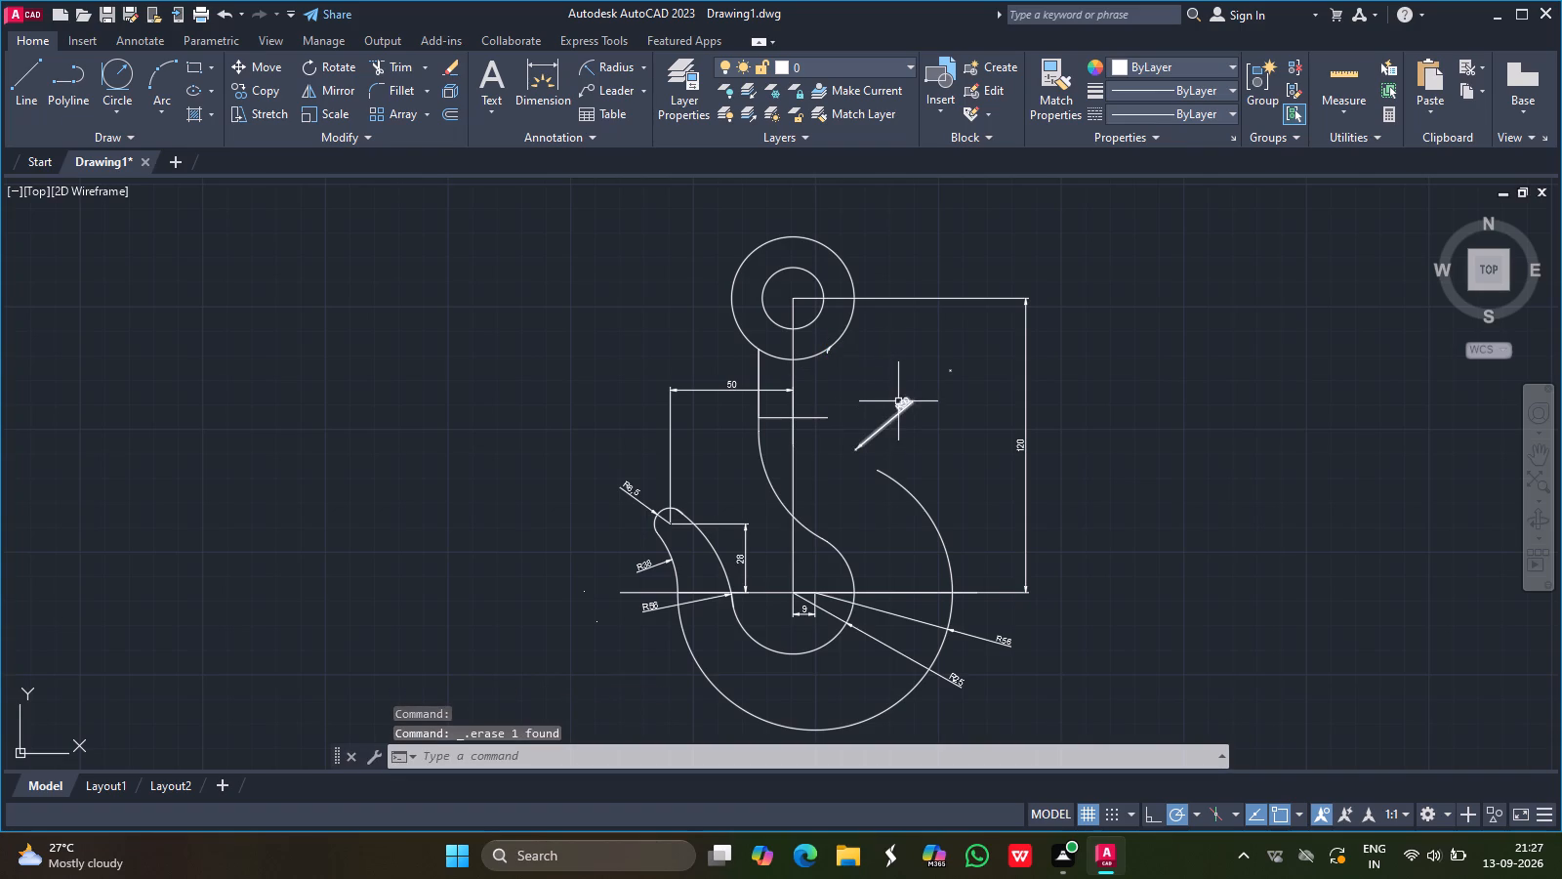
click(829, 350)
key(Delete)
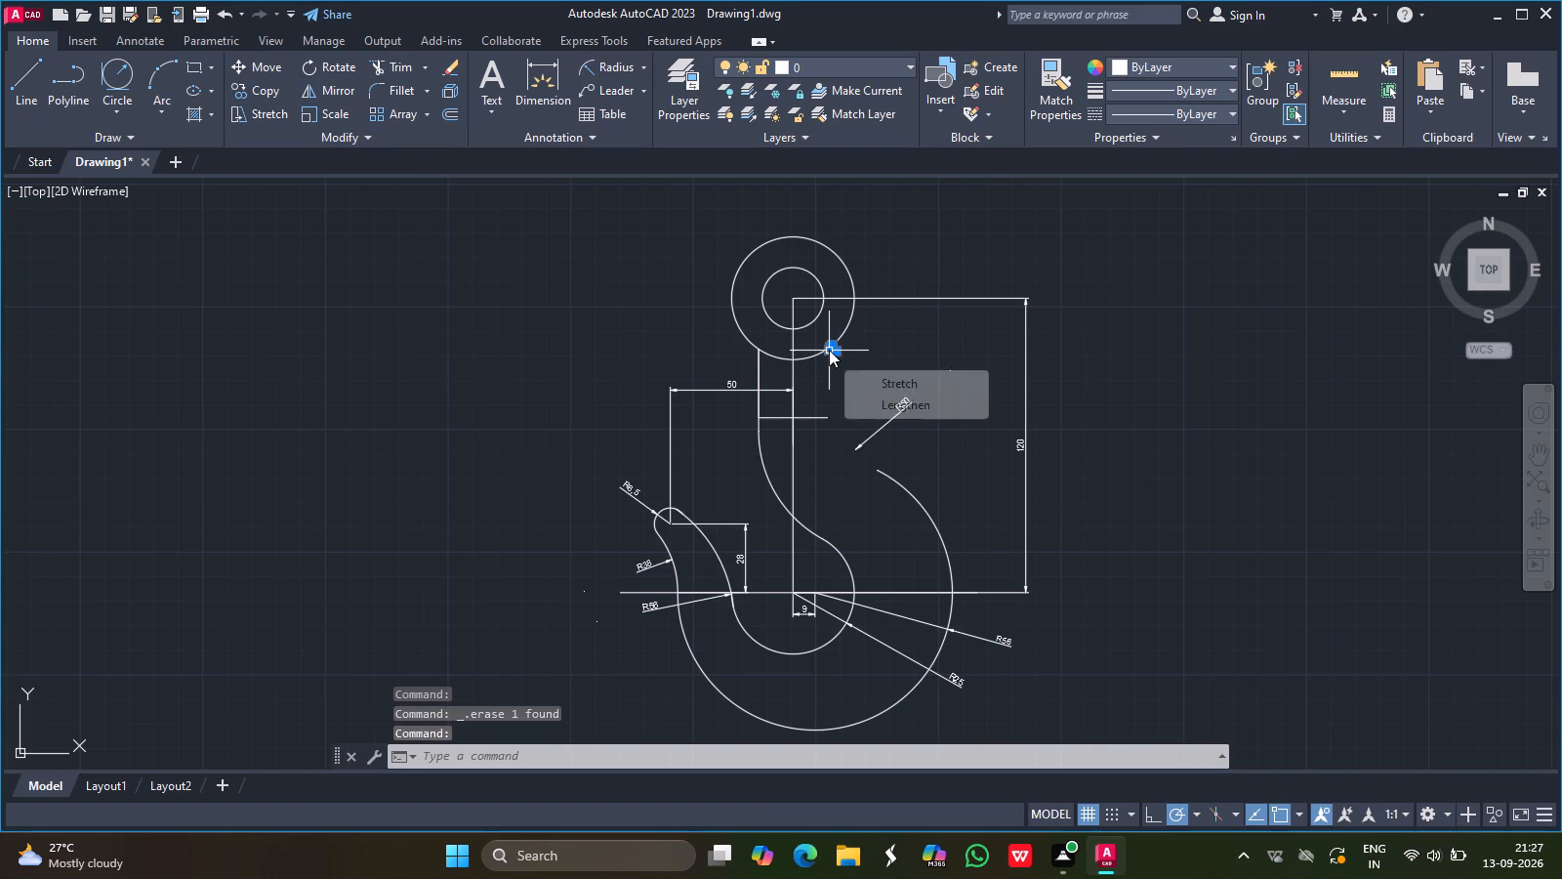
click(836, 404)
key(Delete)
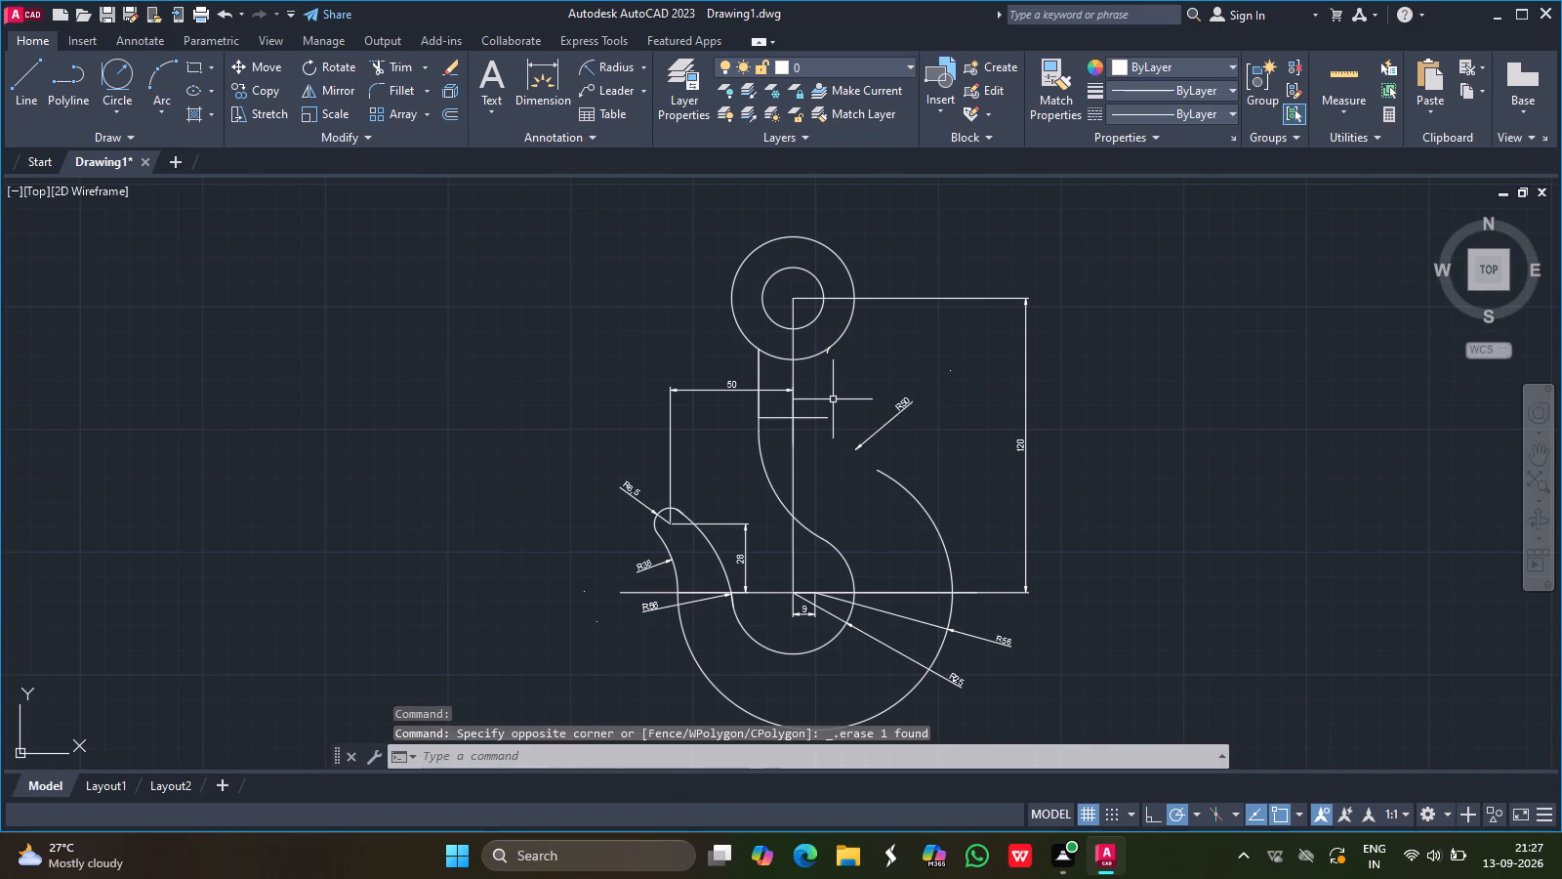
click(828, 355)
key(Delete)
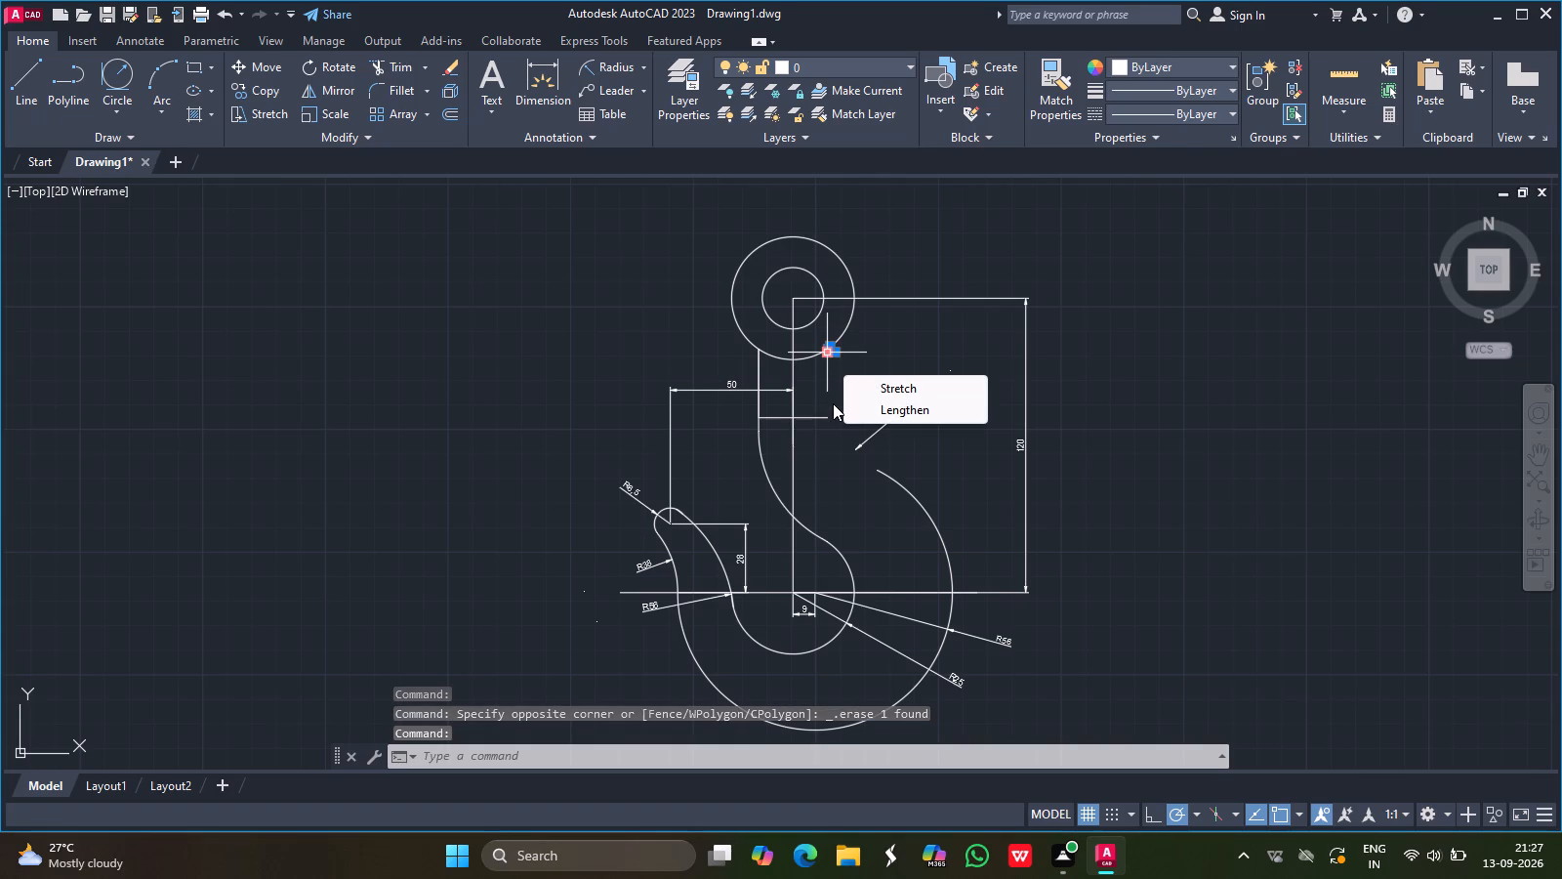
click(822, 395)
key(Delete)
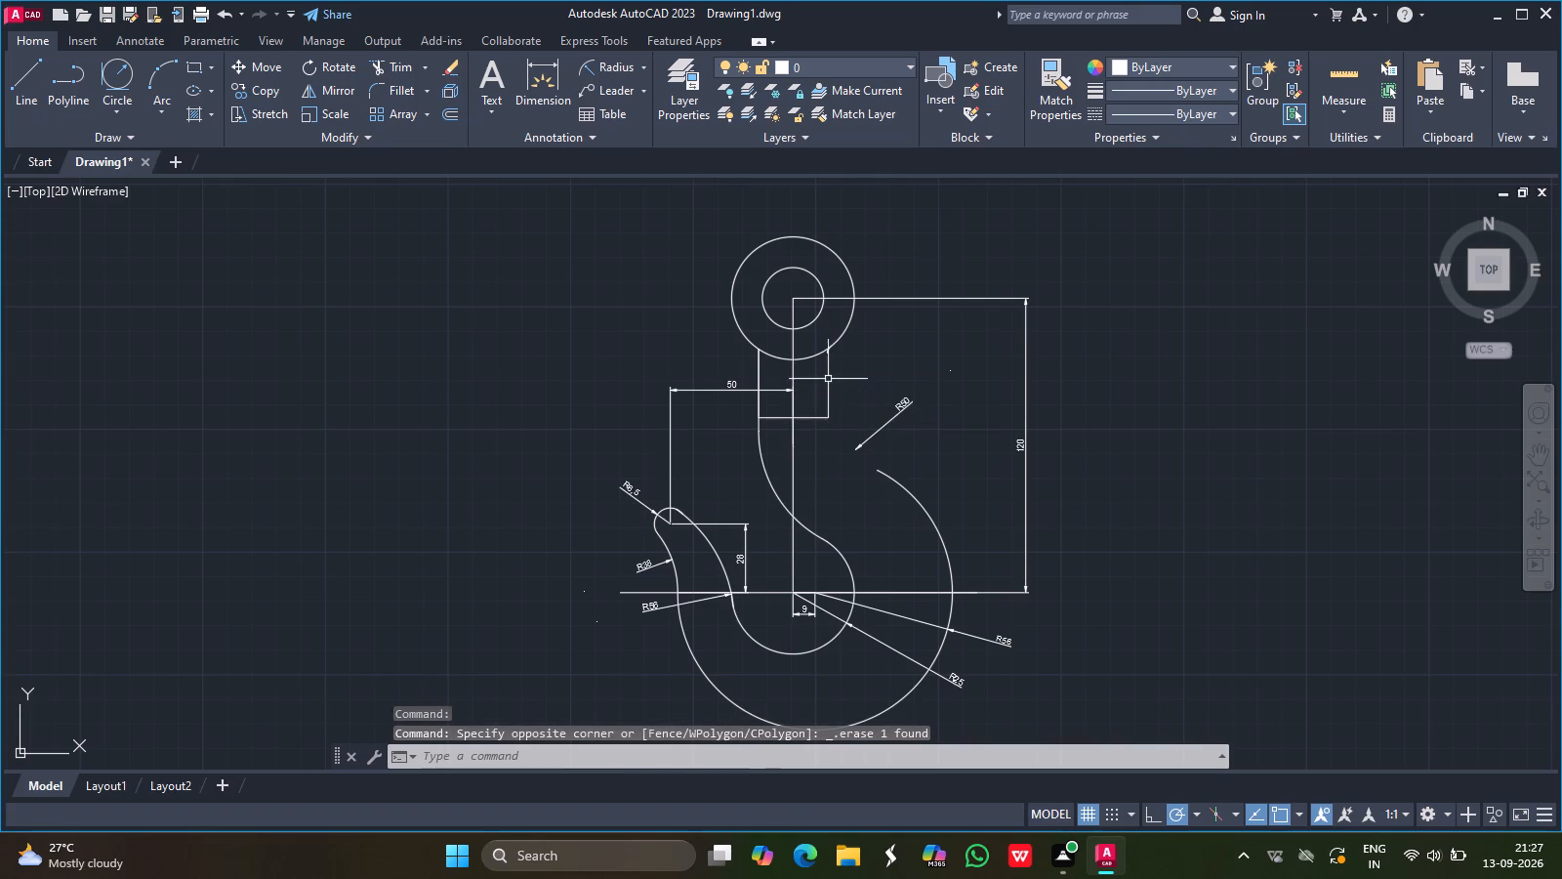
click(828, 356)
key(Delete)
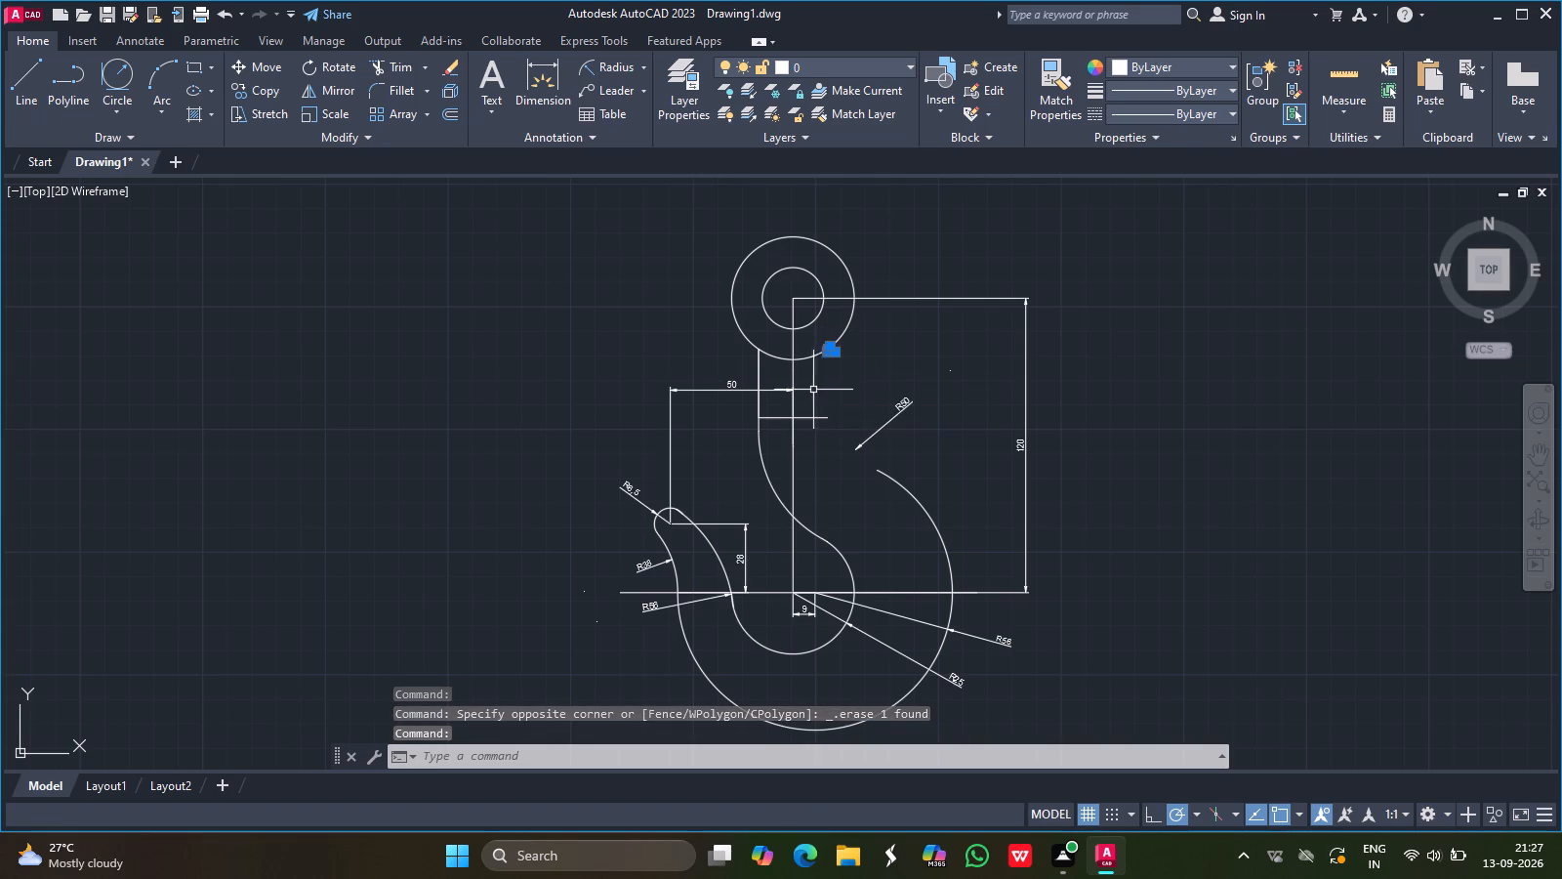
key(Delete)
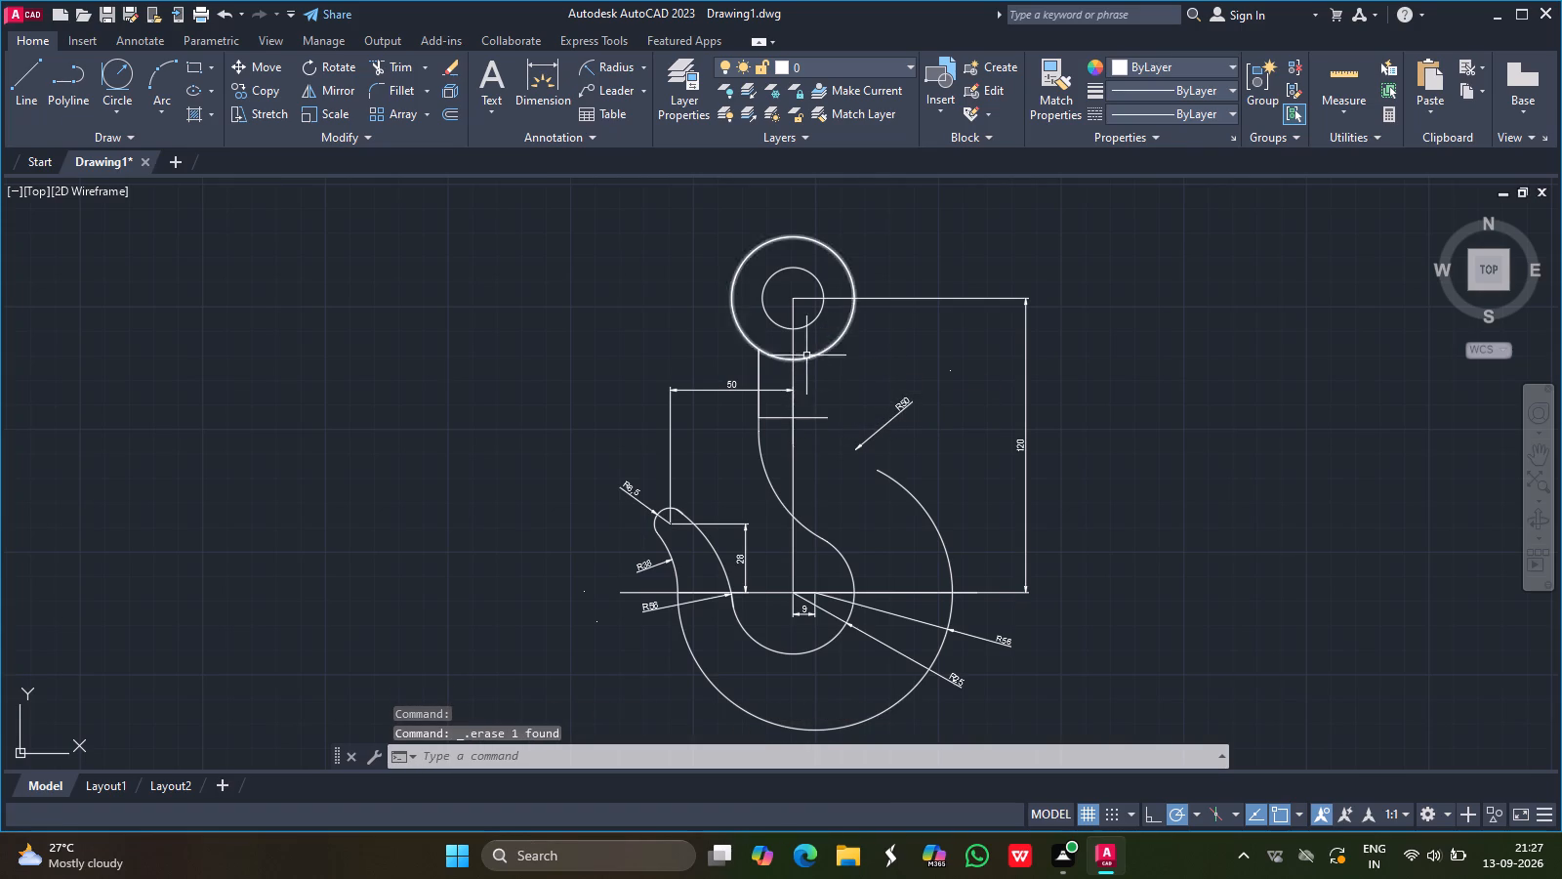
click(385, 85)
key(Escape)
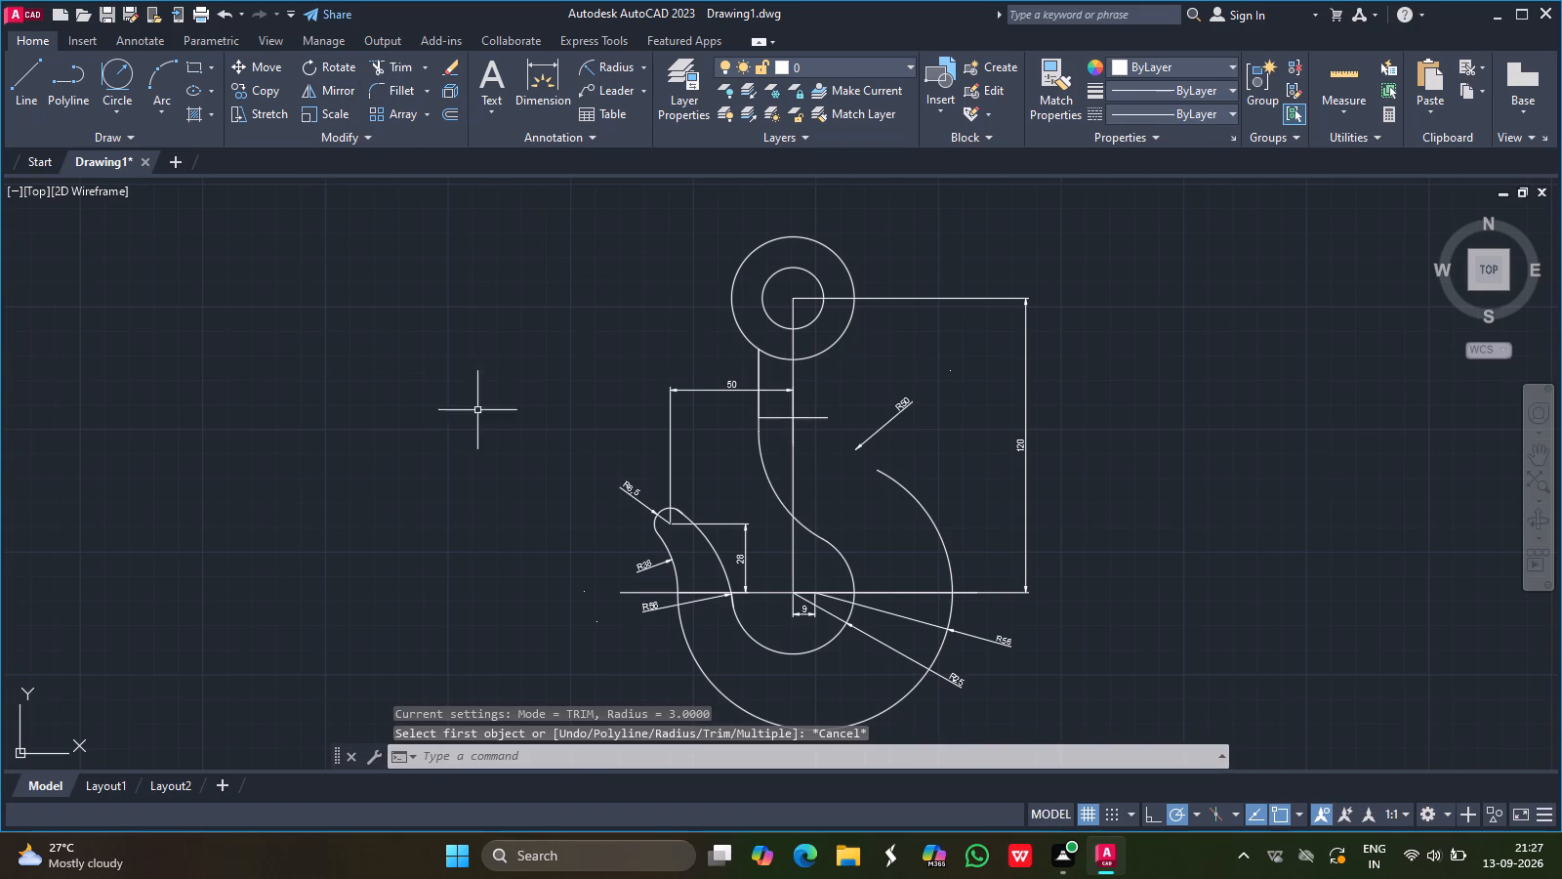
Draw a 28-unit vertical line upward from the right end of the horizontal line across the shank.
click(31, 86)
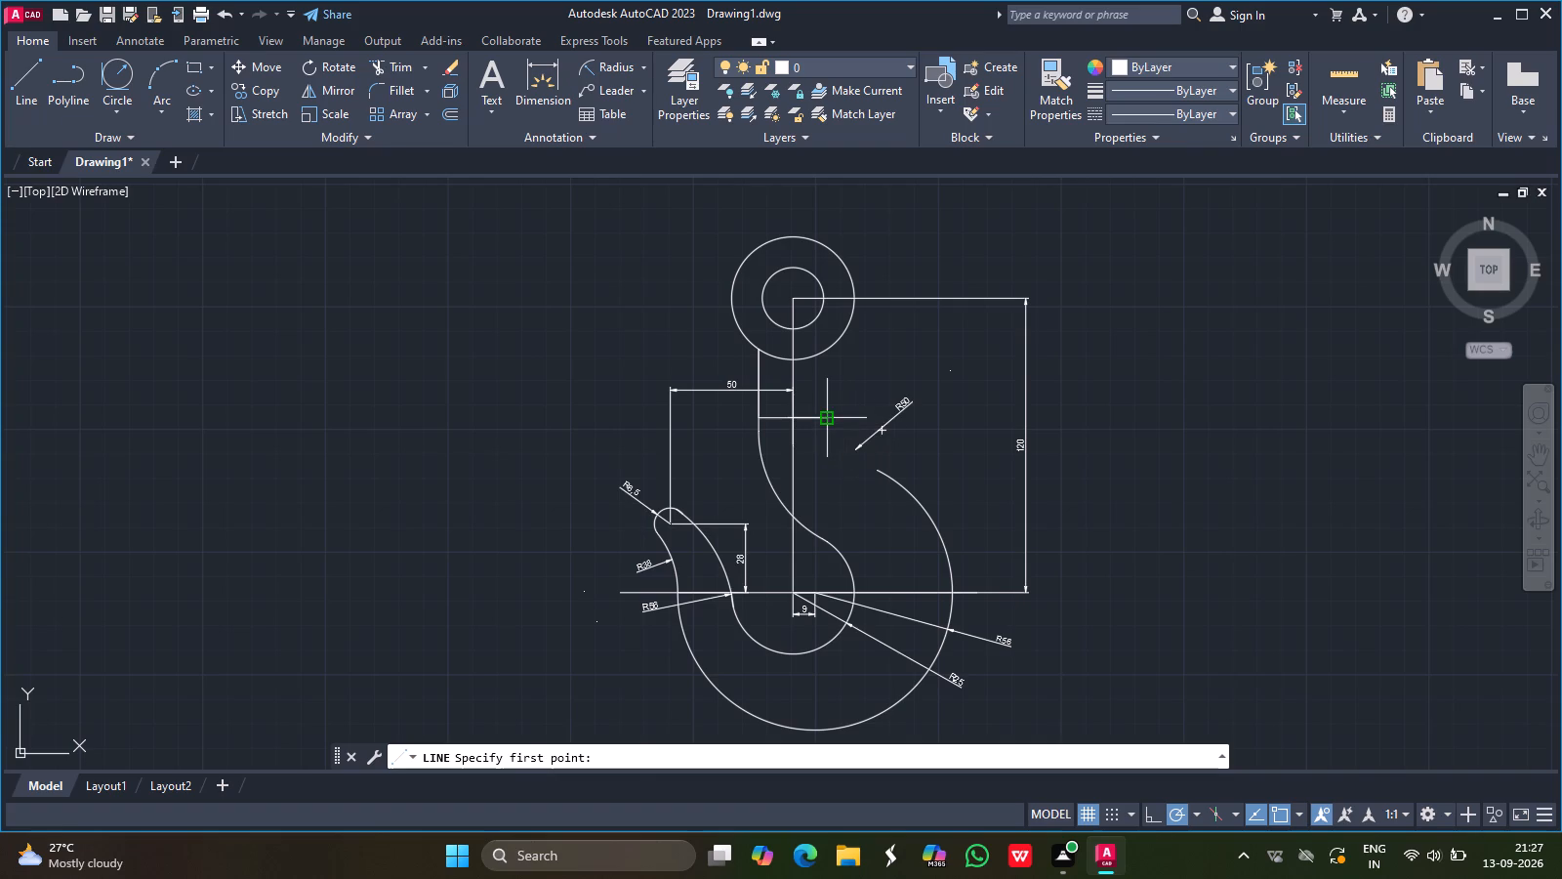
drag(828, 419, 828, 351)
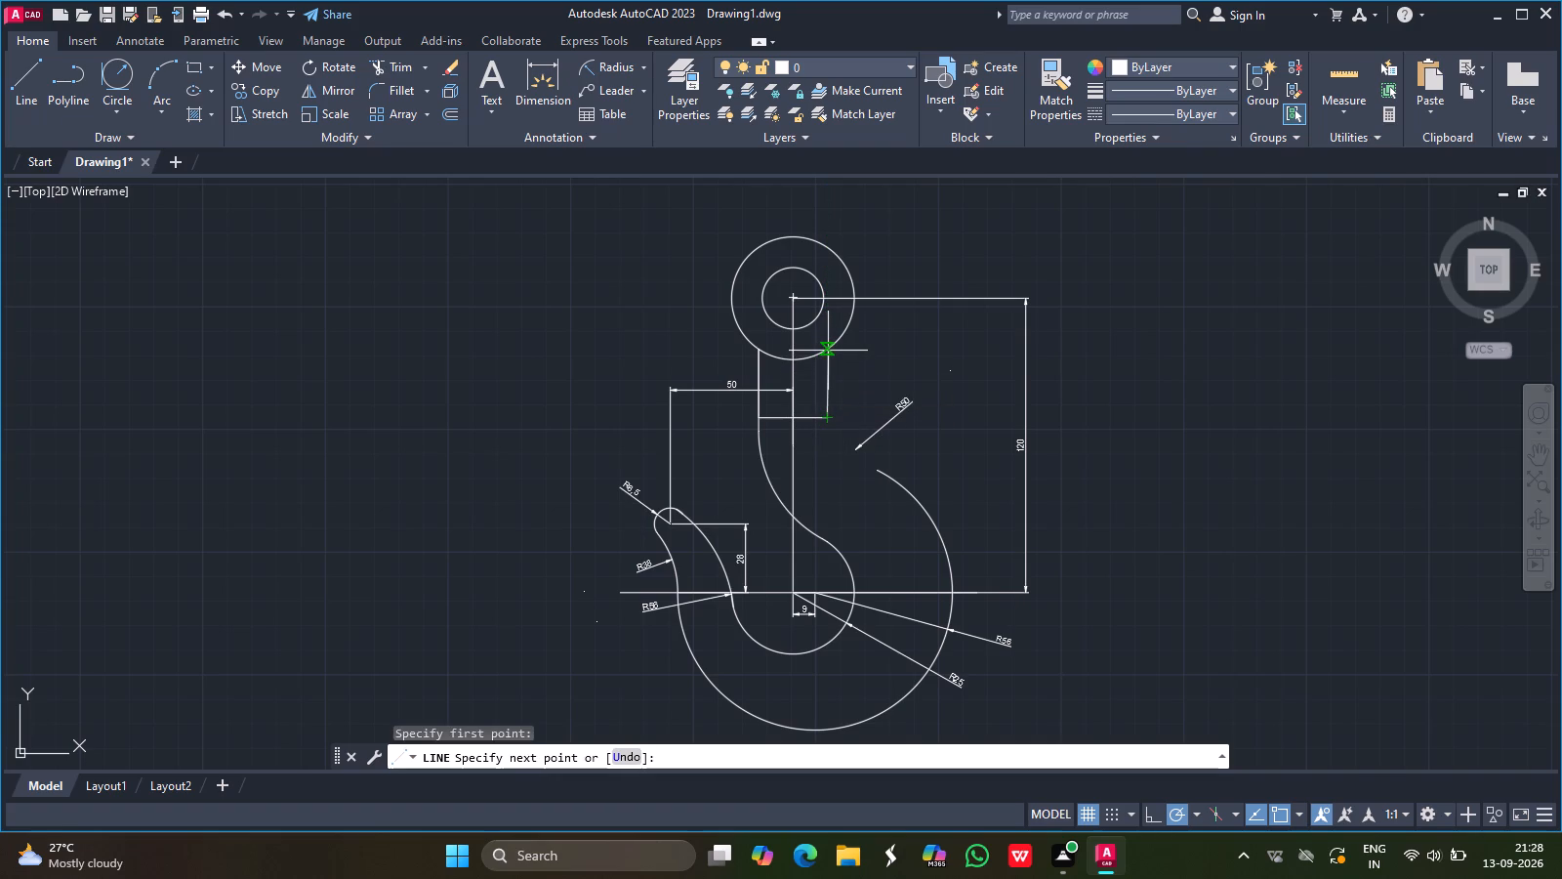
drag(828, 351, 833, 301)
drag(833, 301, 828, 252)
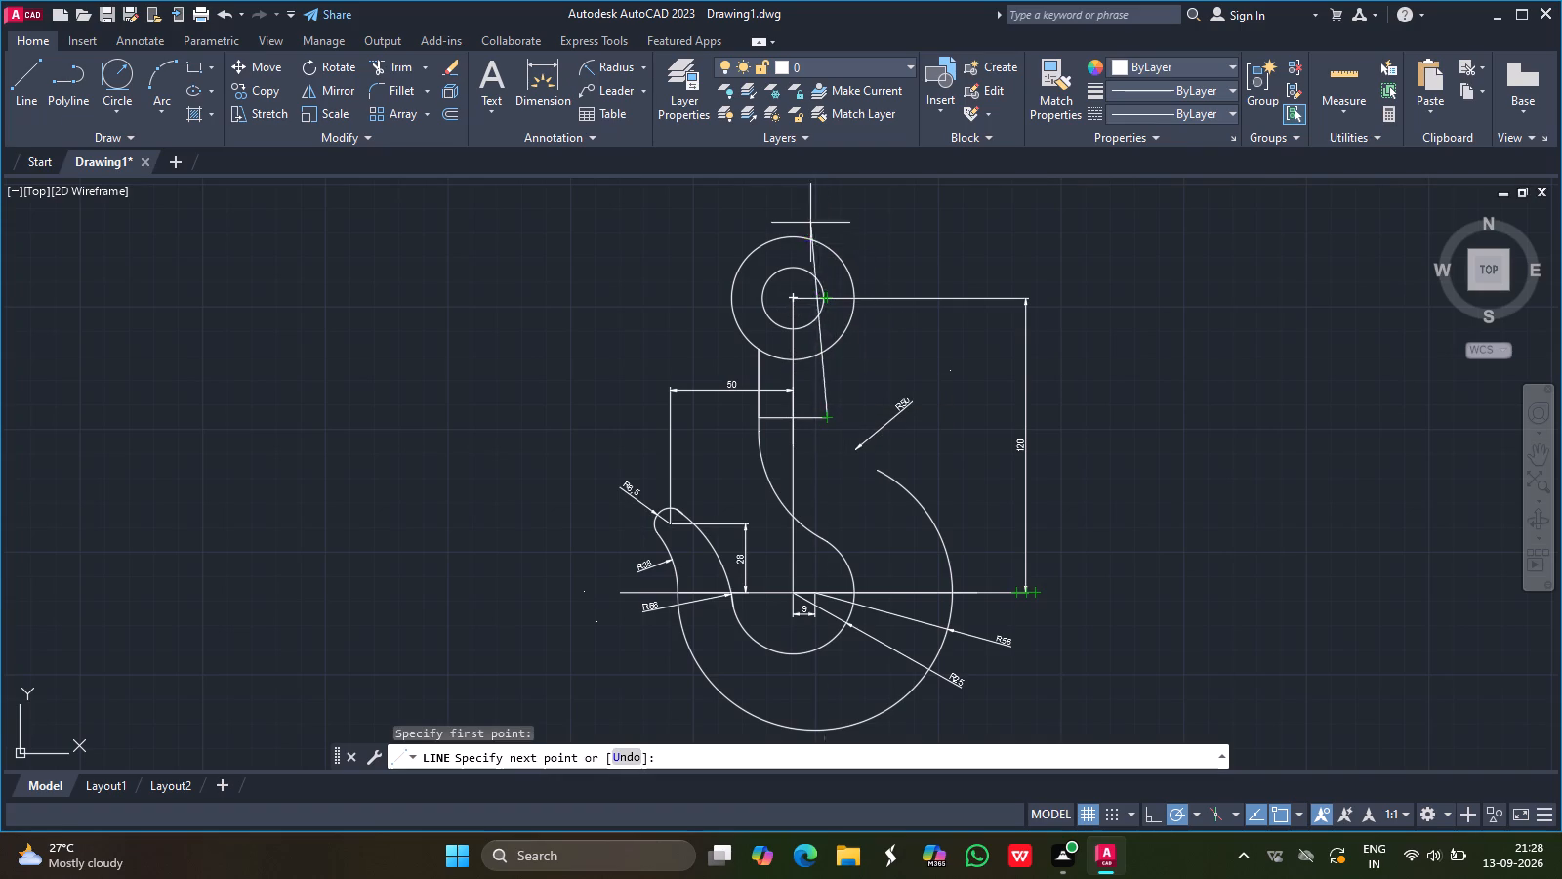
text(28)
key(Return)
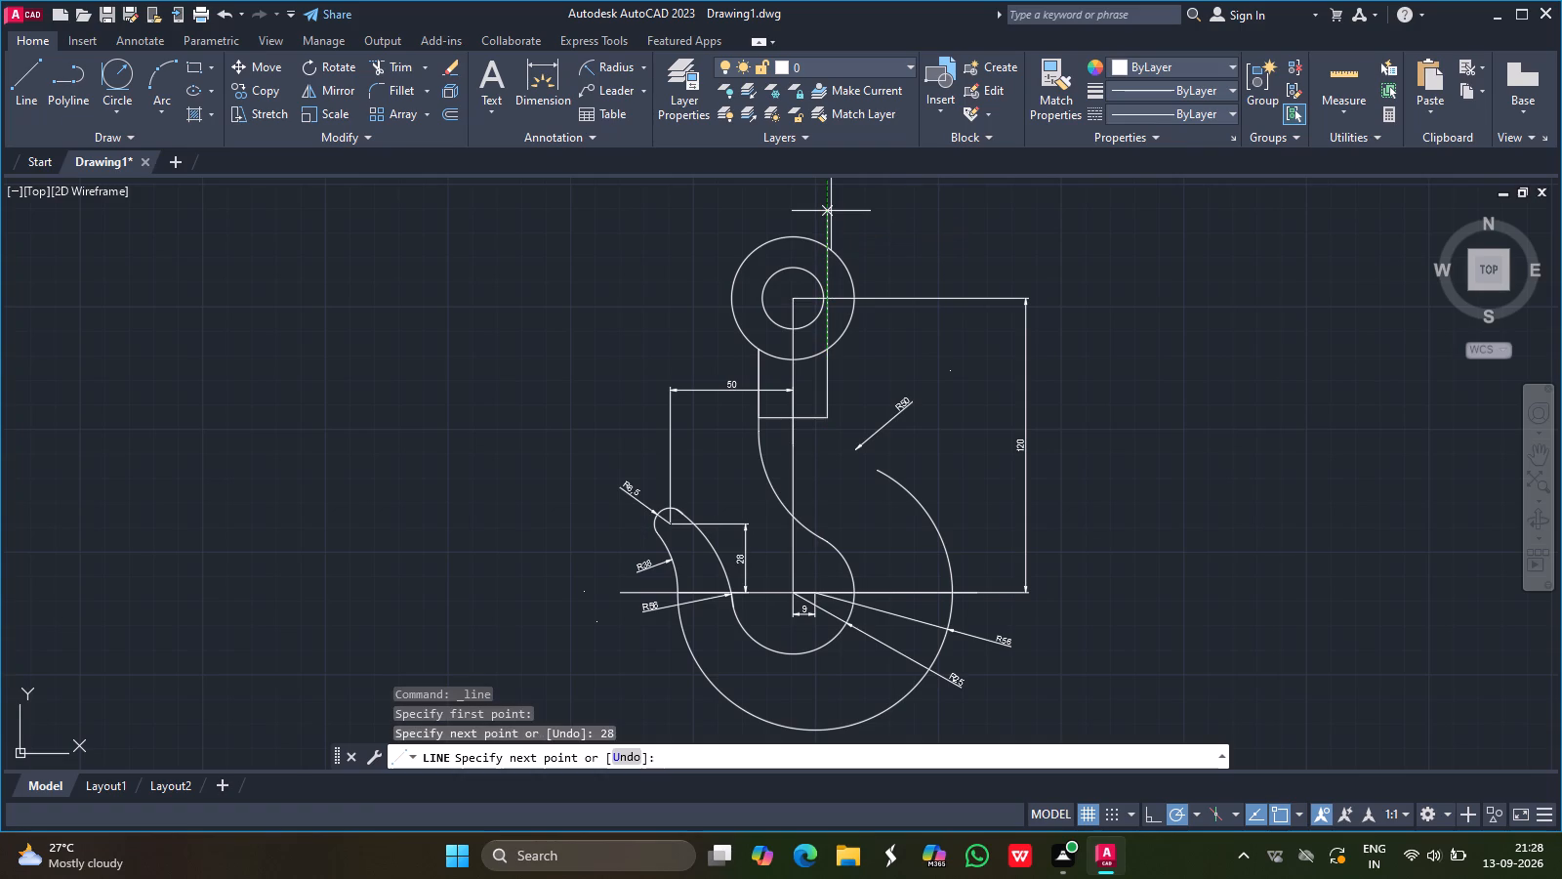
key(Return)
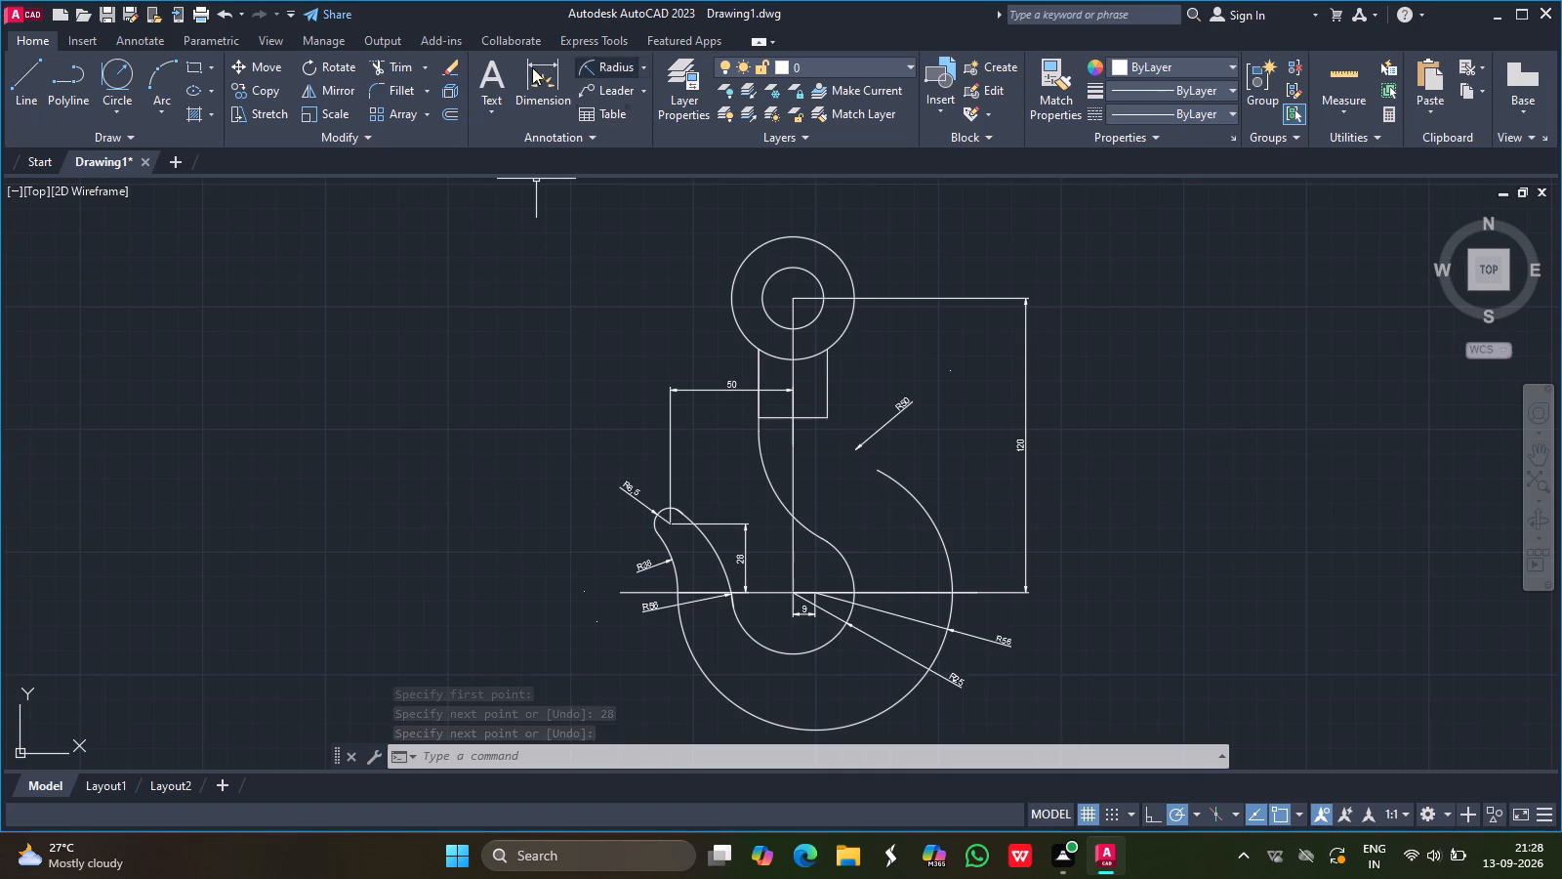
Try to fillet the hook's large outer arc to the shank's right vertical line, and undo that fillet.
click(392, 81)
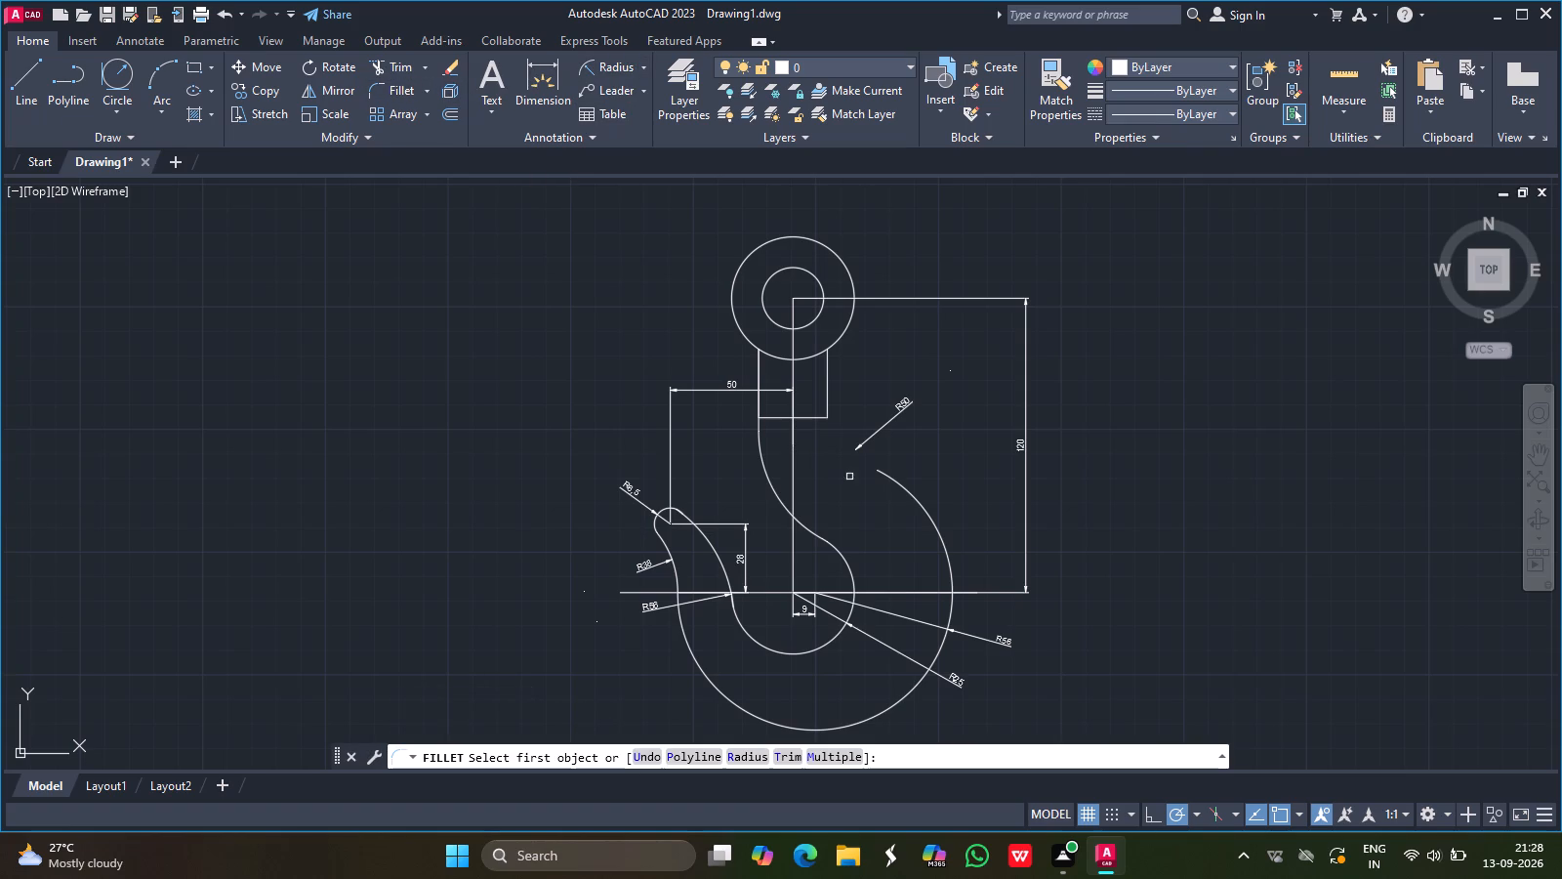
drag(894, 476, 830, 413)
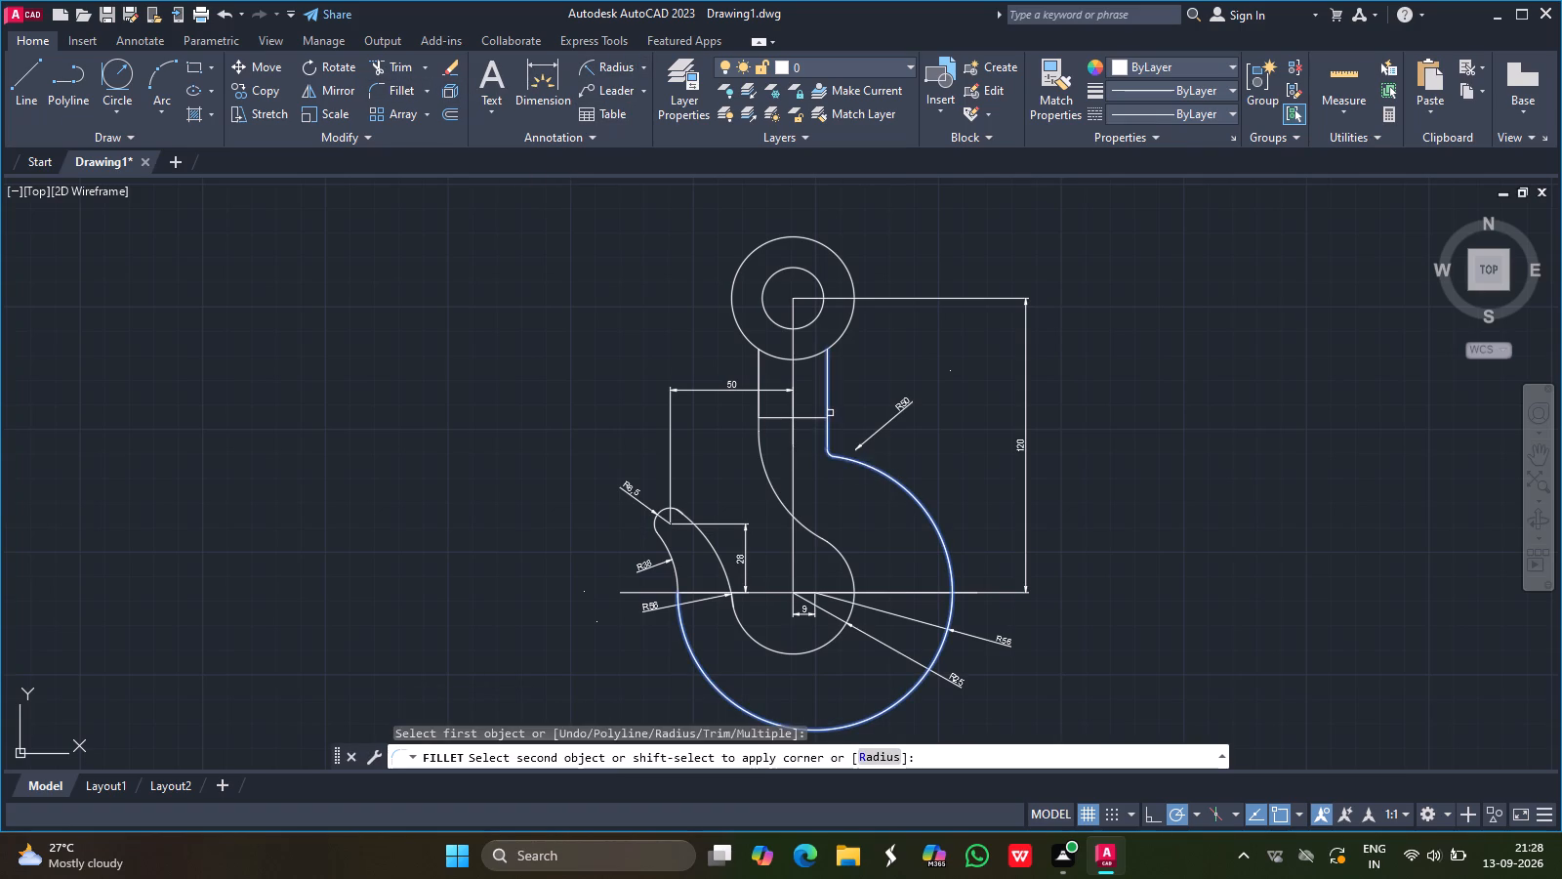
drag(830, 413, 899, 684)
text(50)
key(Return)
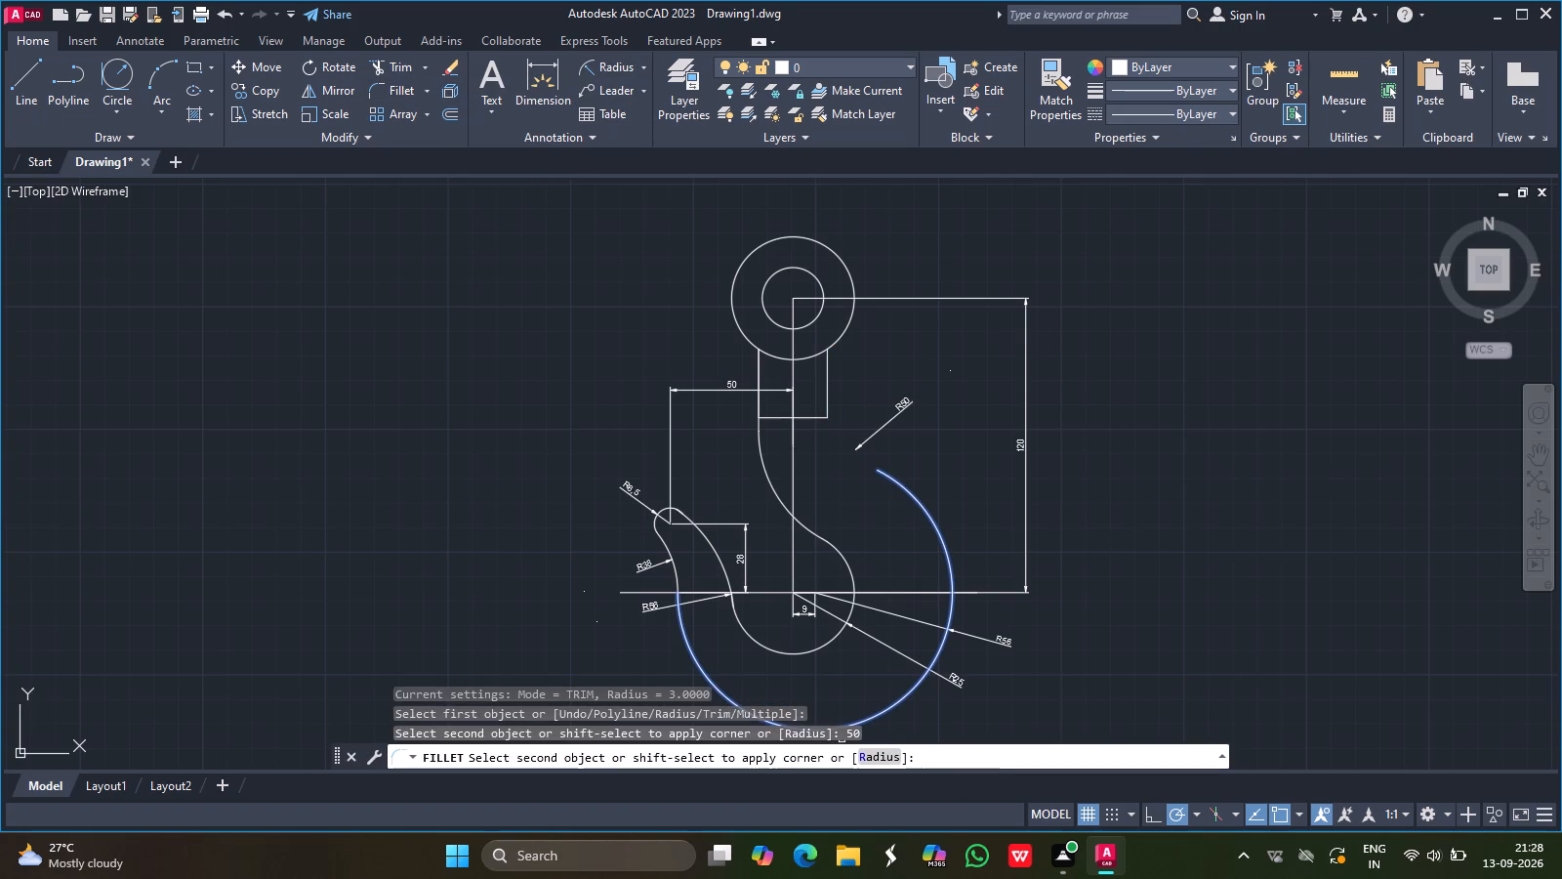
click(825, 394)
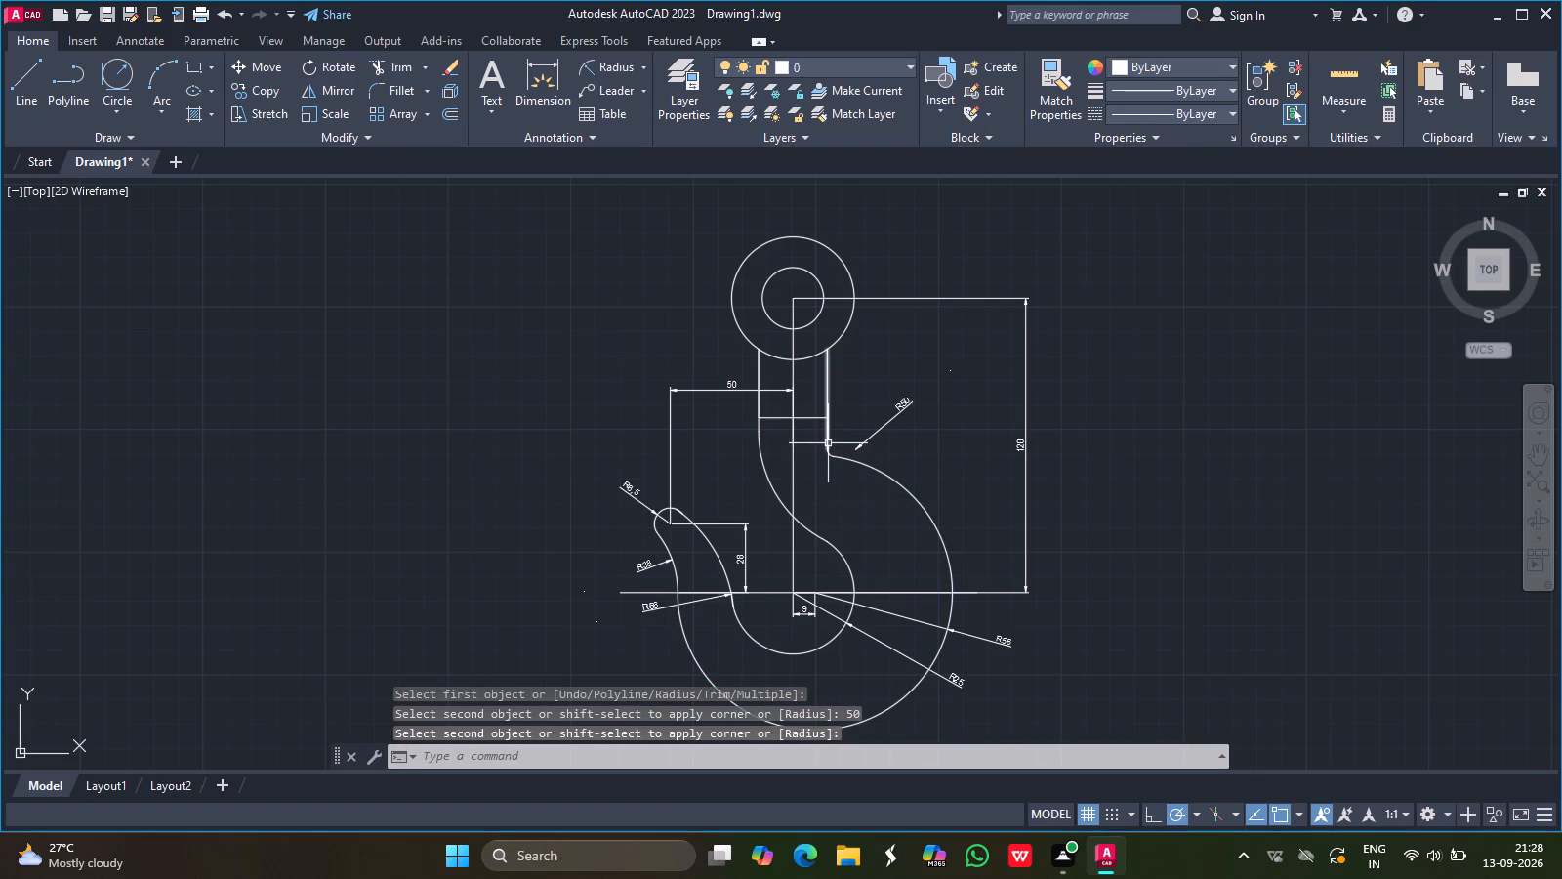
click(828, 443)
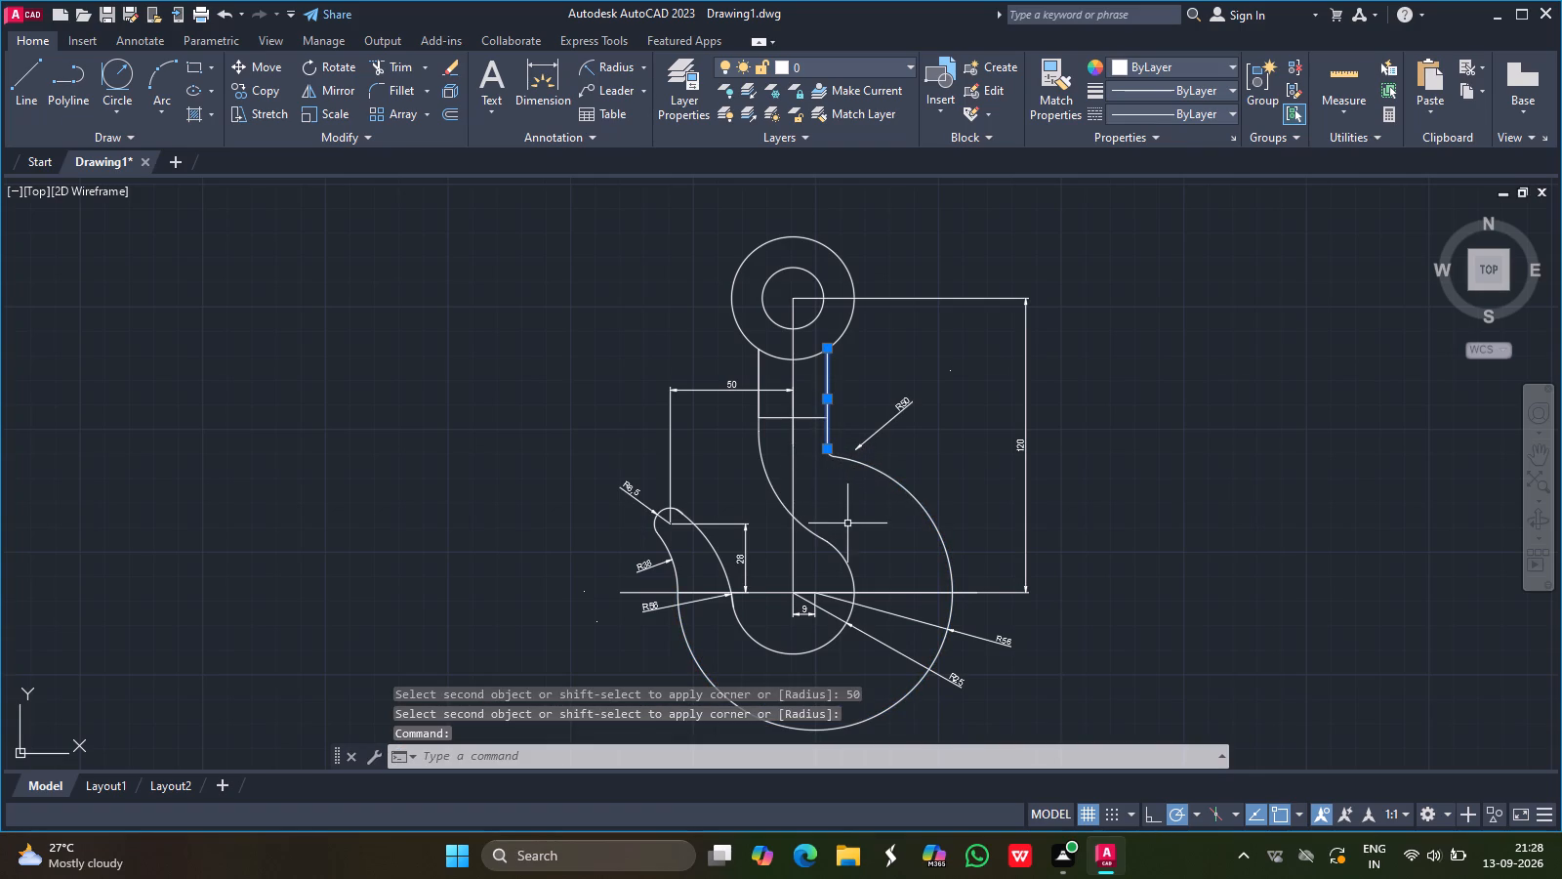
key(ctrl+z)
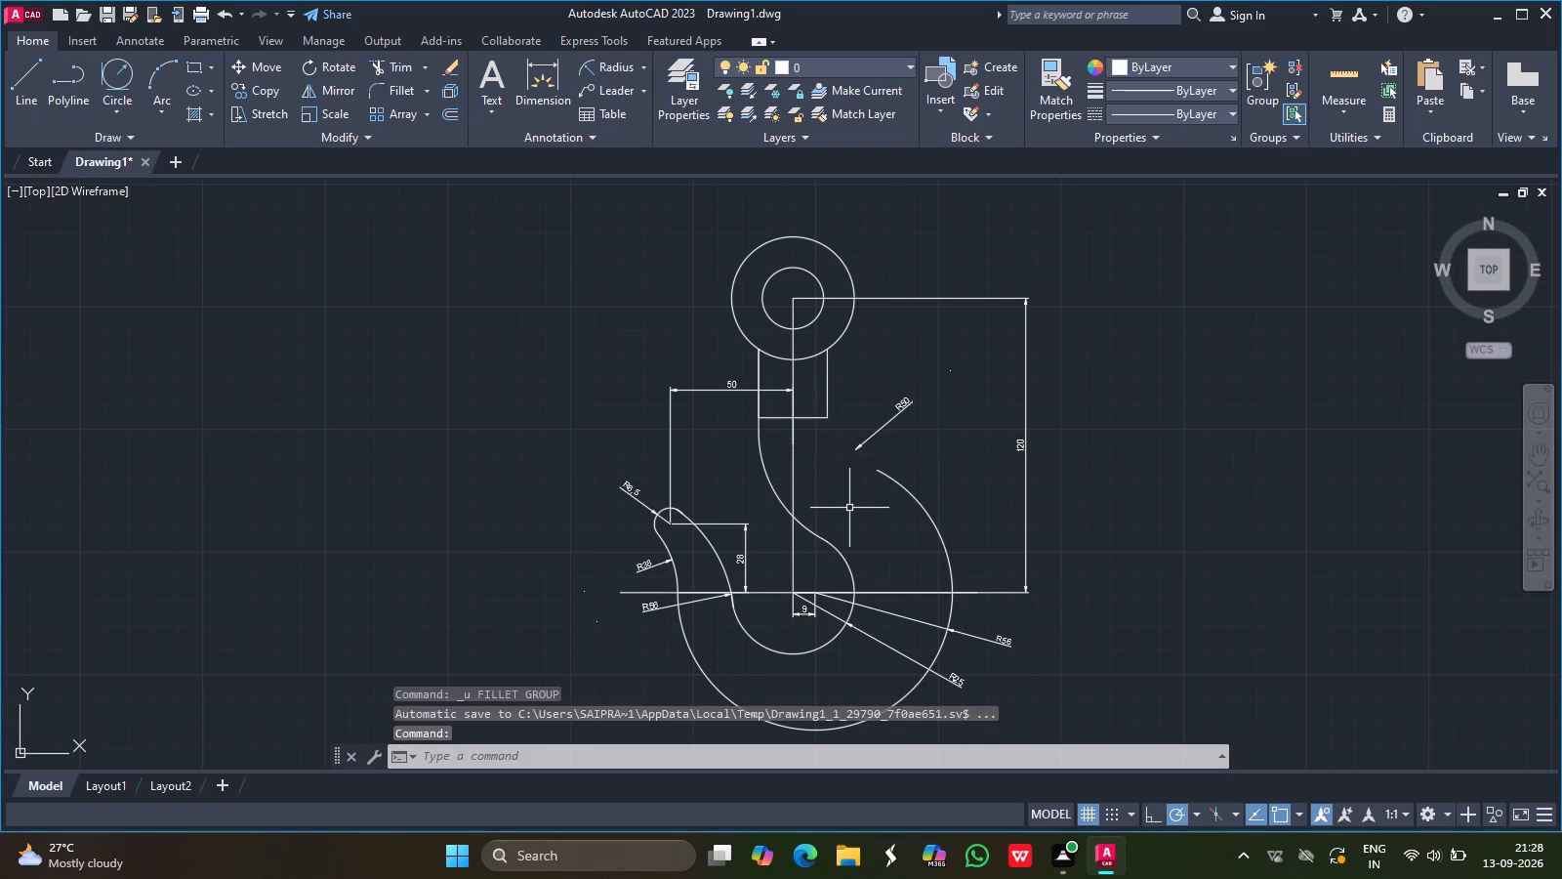
Fillet the hook's large outer arc to the shank's right vertical line with a radius of 50.
click(393, 90)
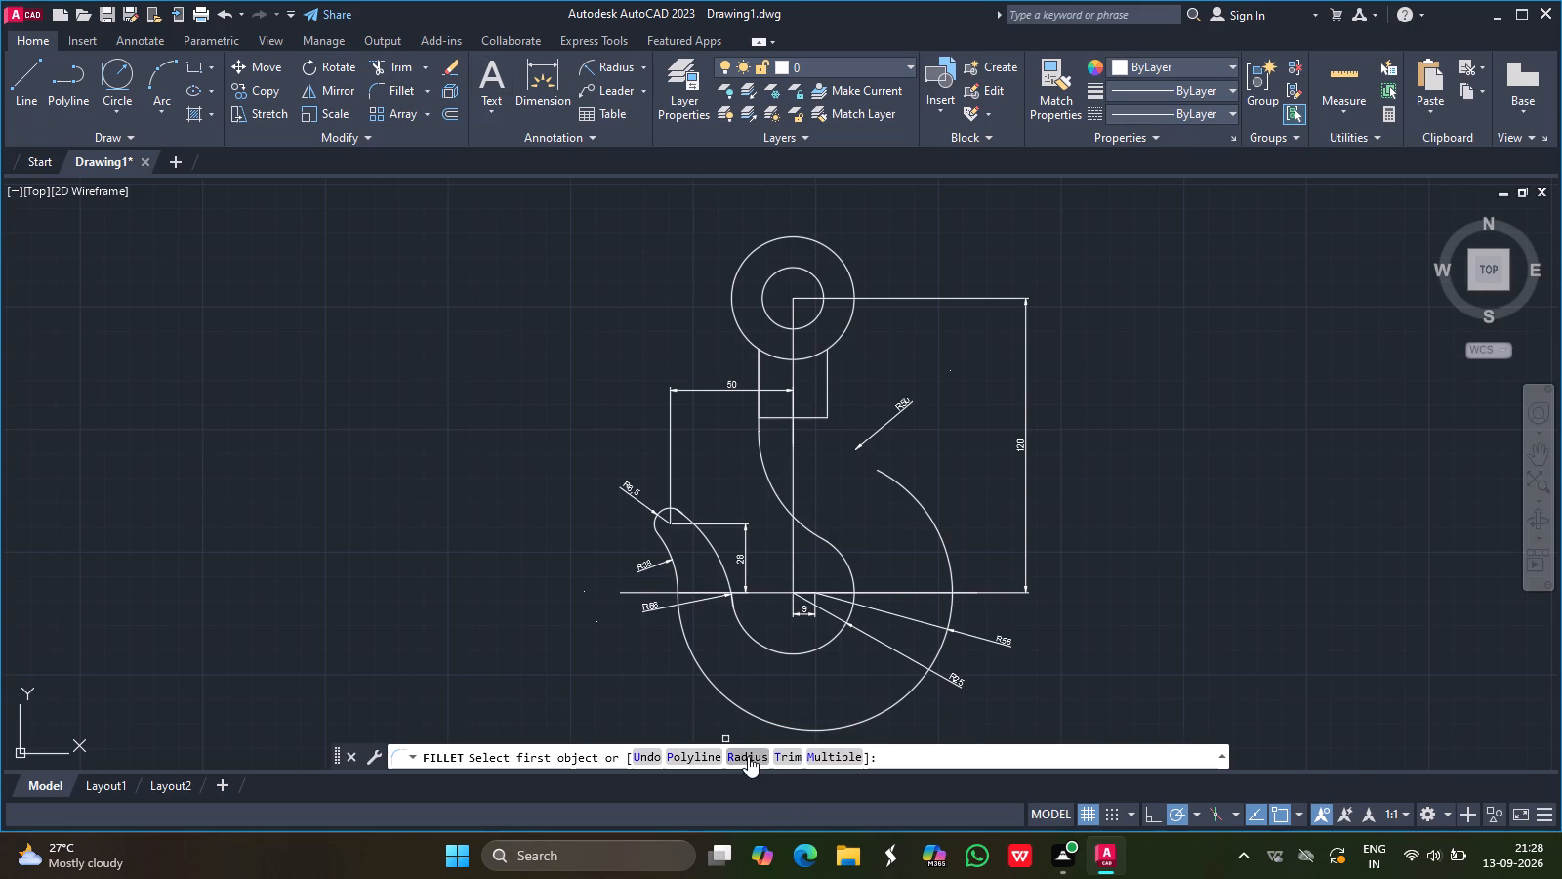
click(748, 756)
text(50)
key(Return)
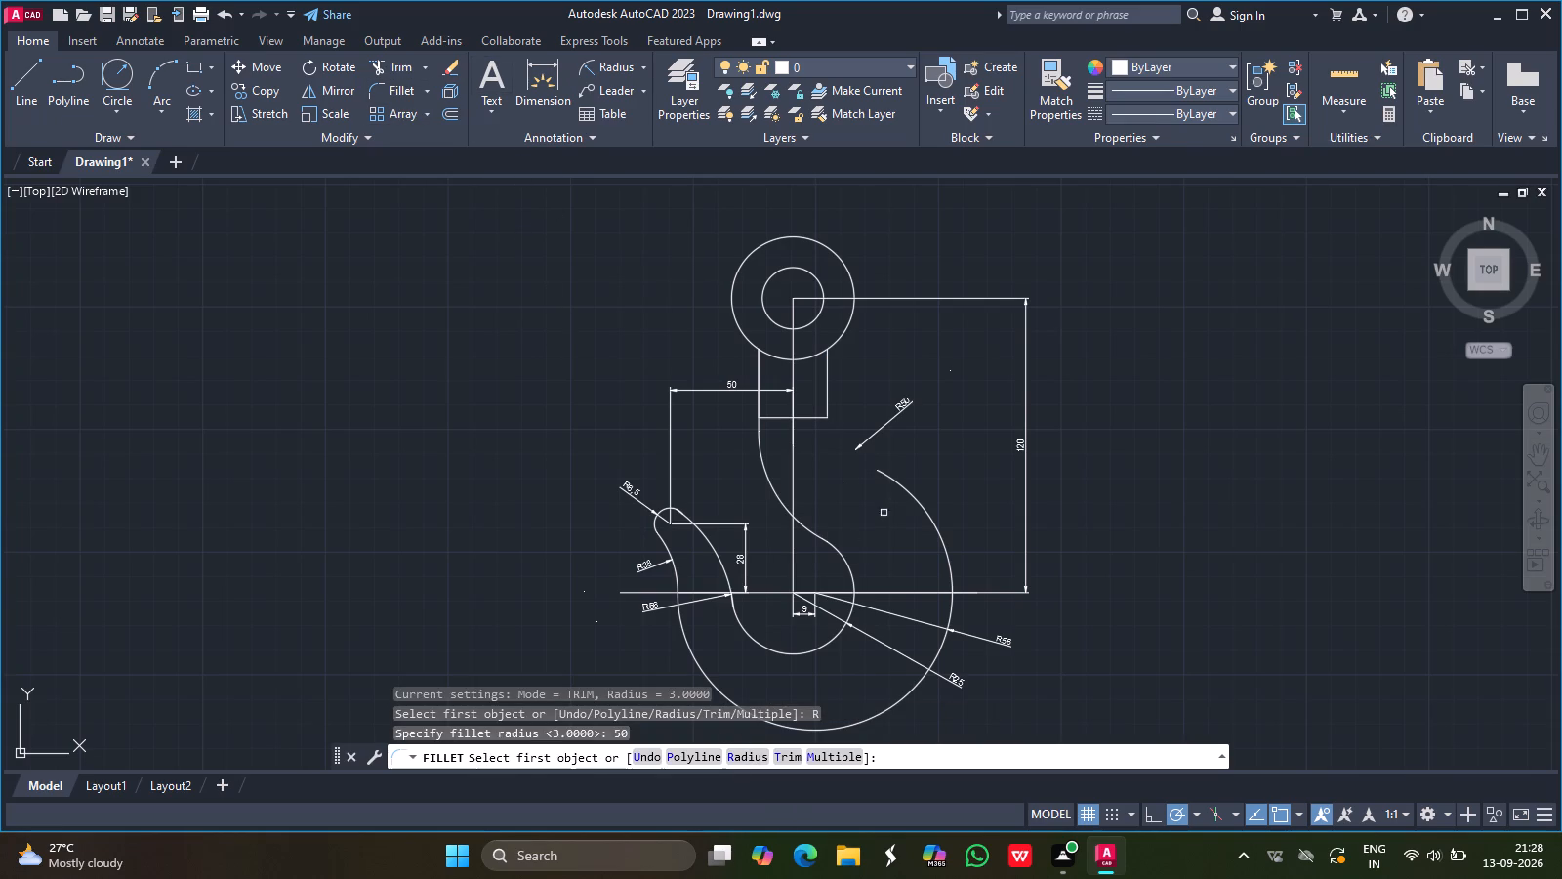
click(892, 479)
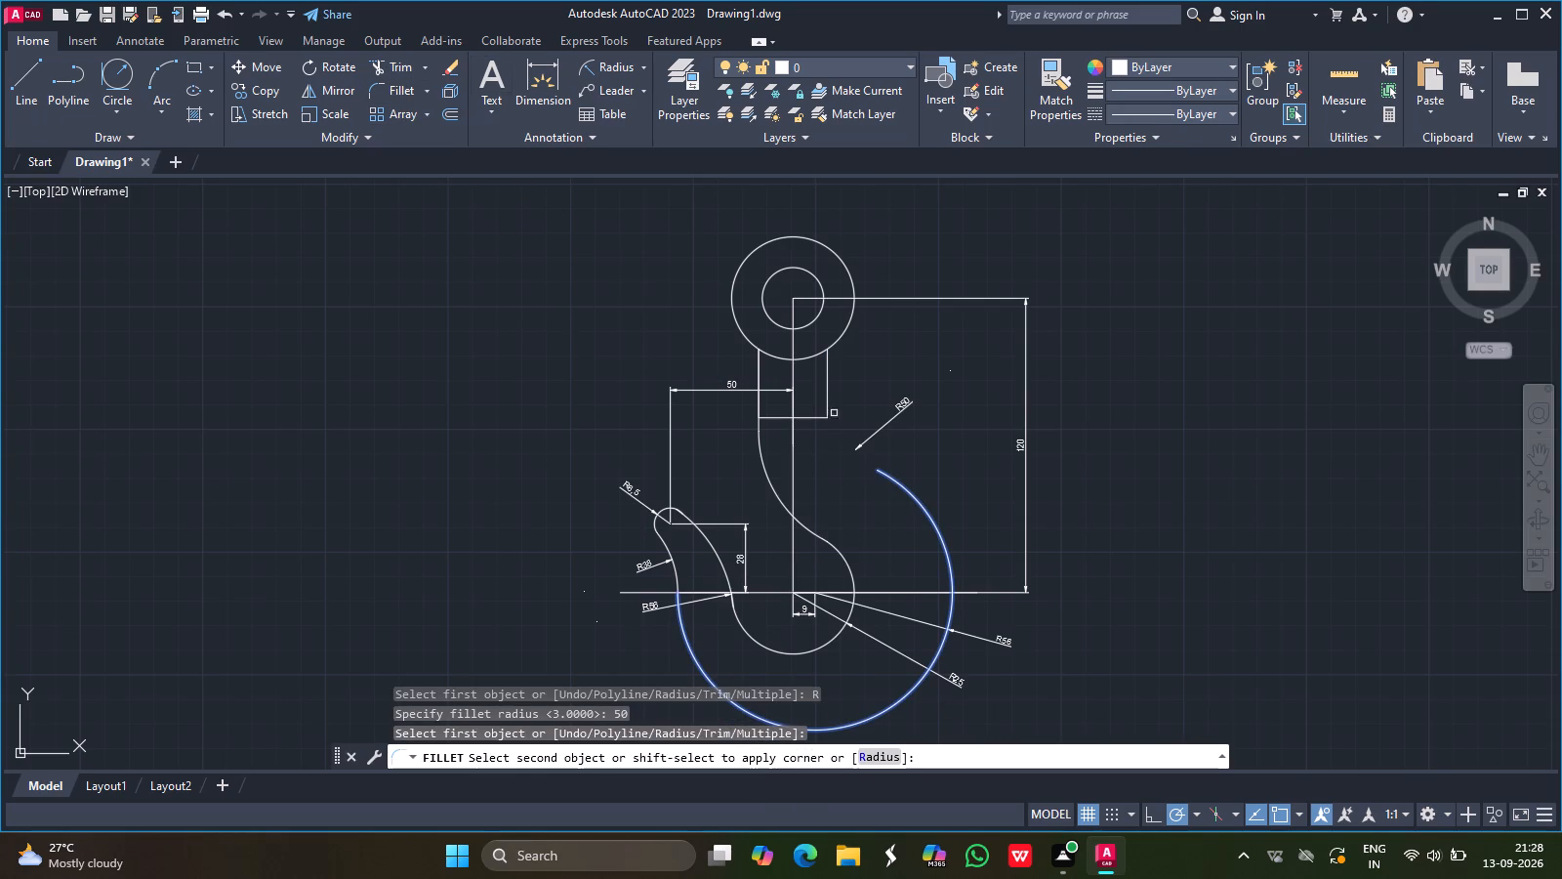
click(827, 401)
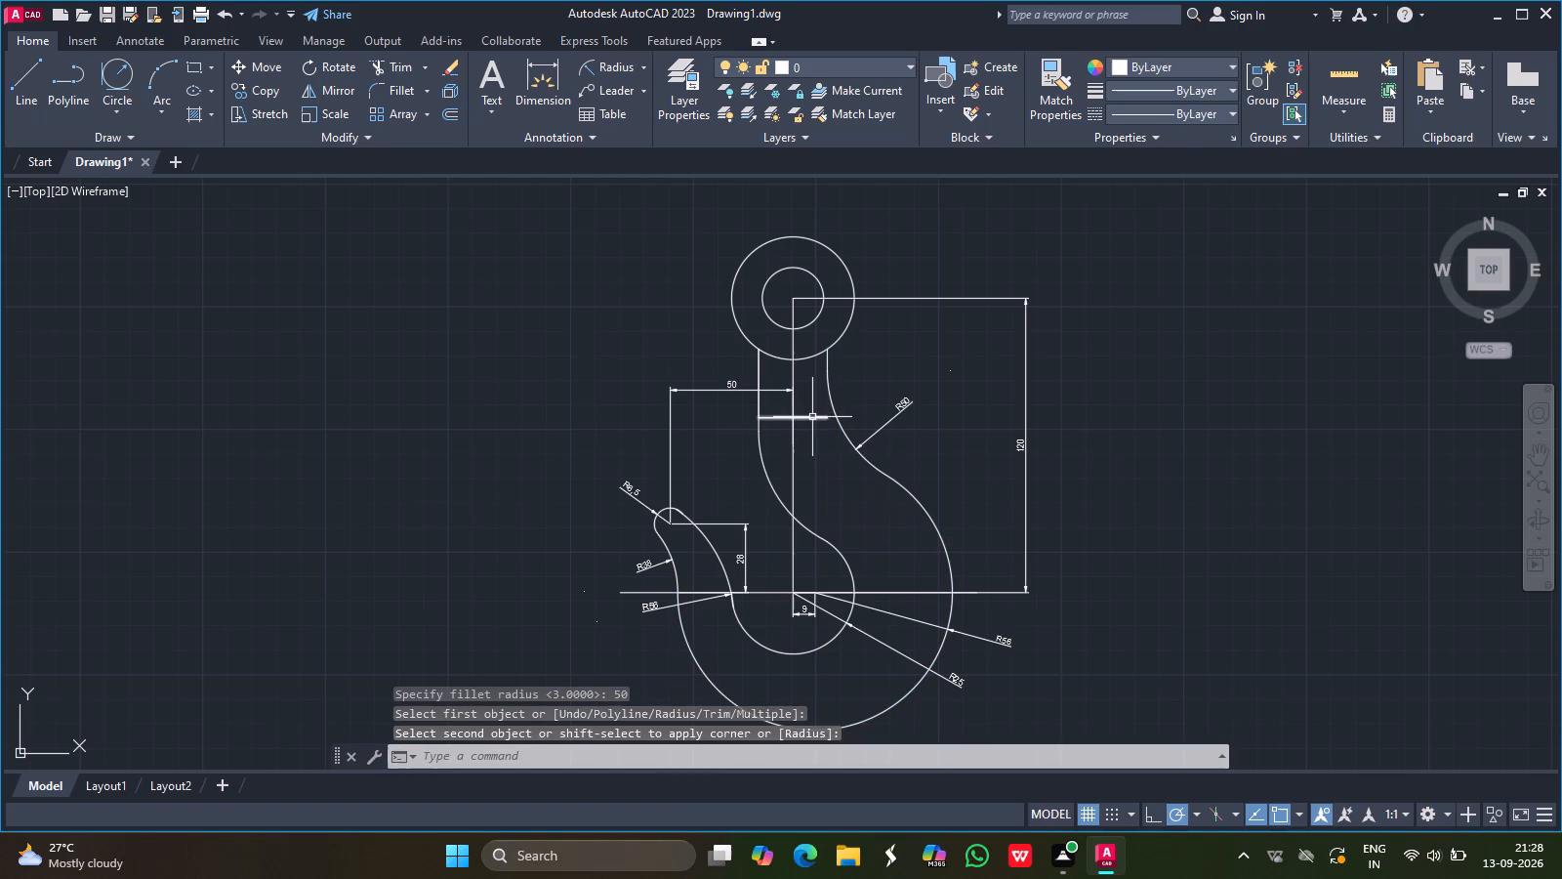
Delete the horizontal construction line across the shank.
click(812, 417)
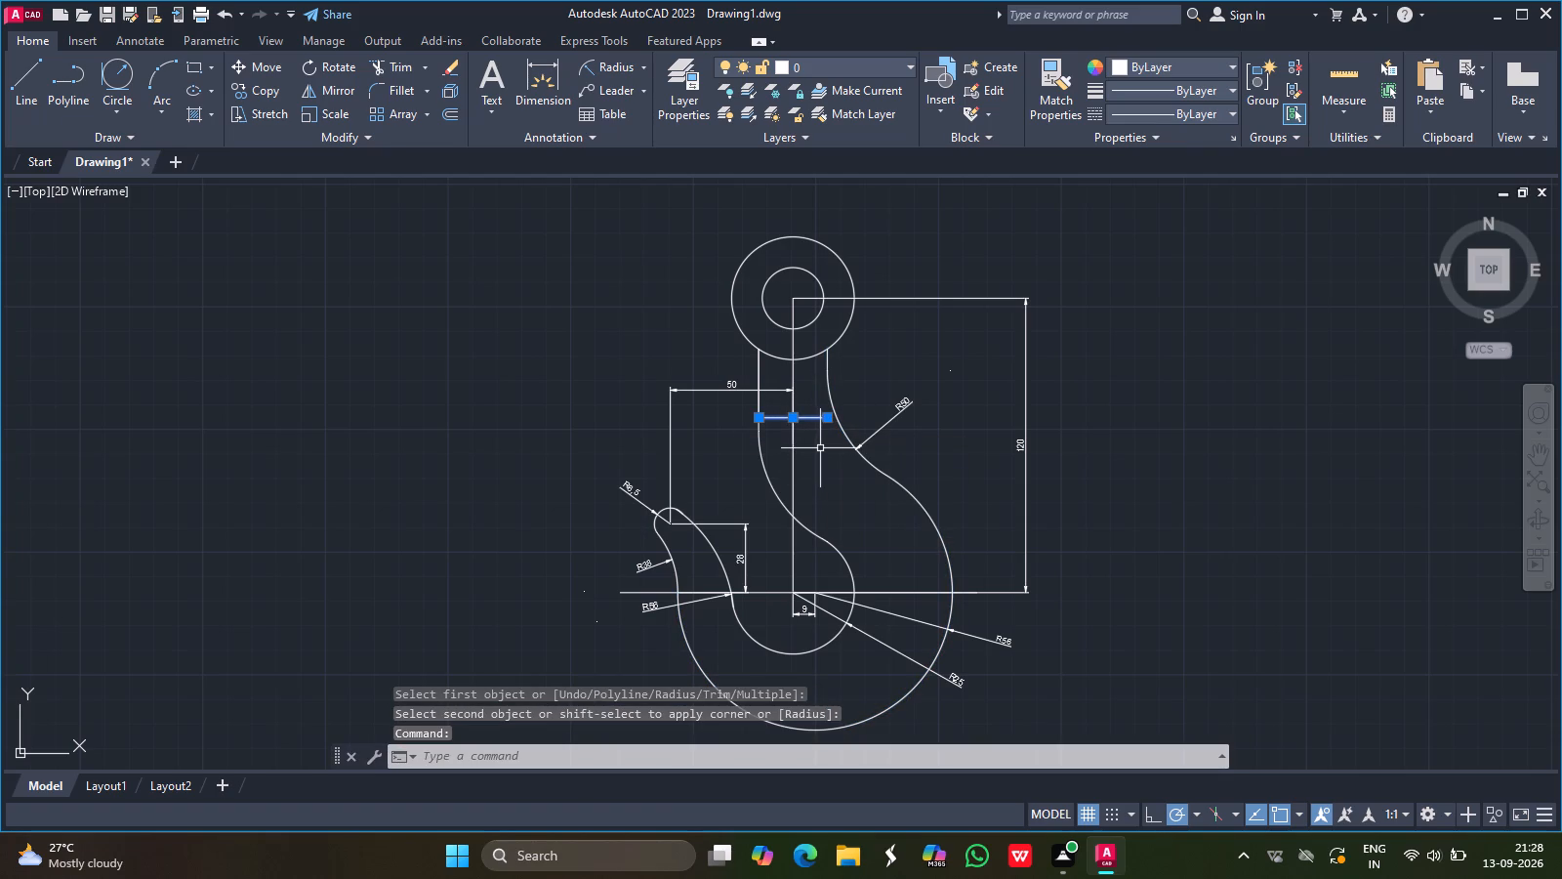
key(Delete)
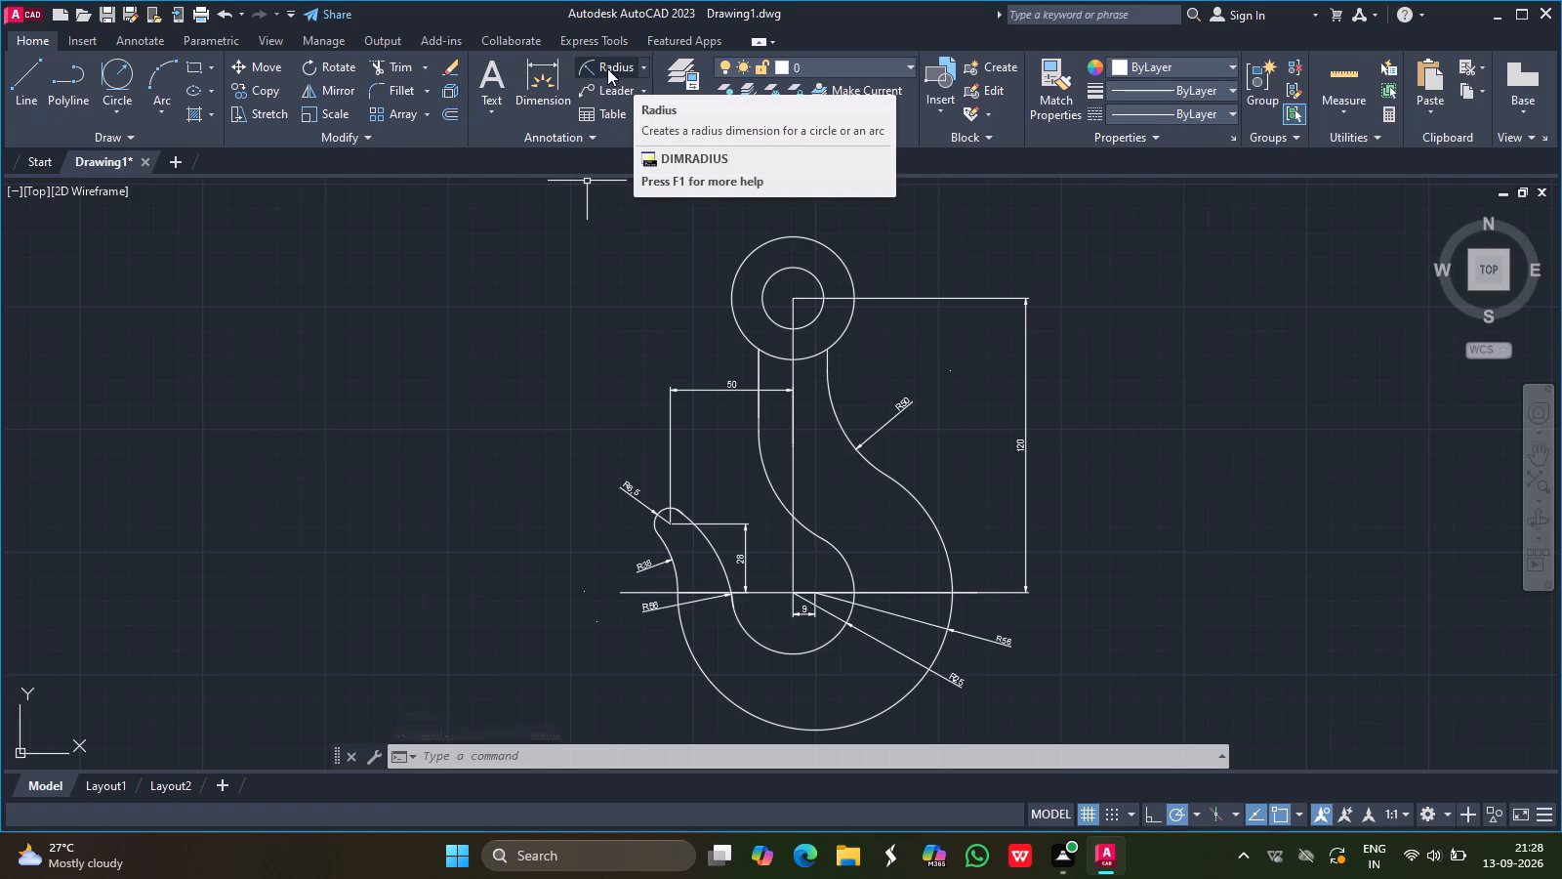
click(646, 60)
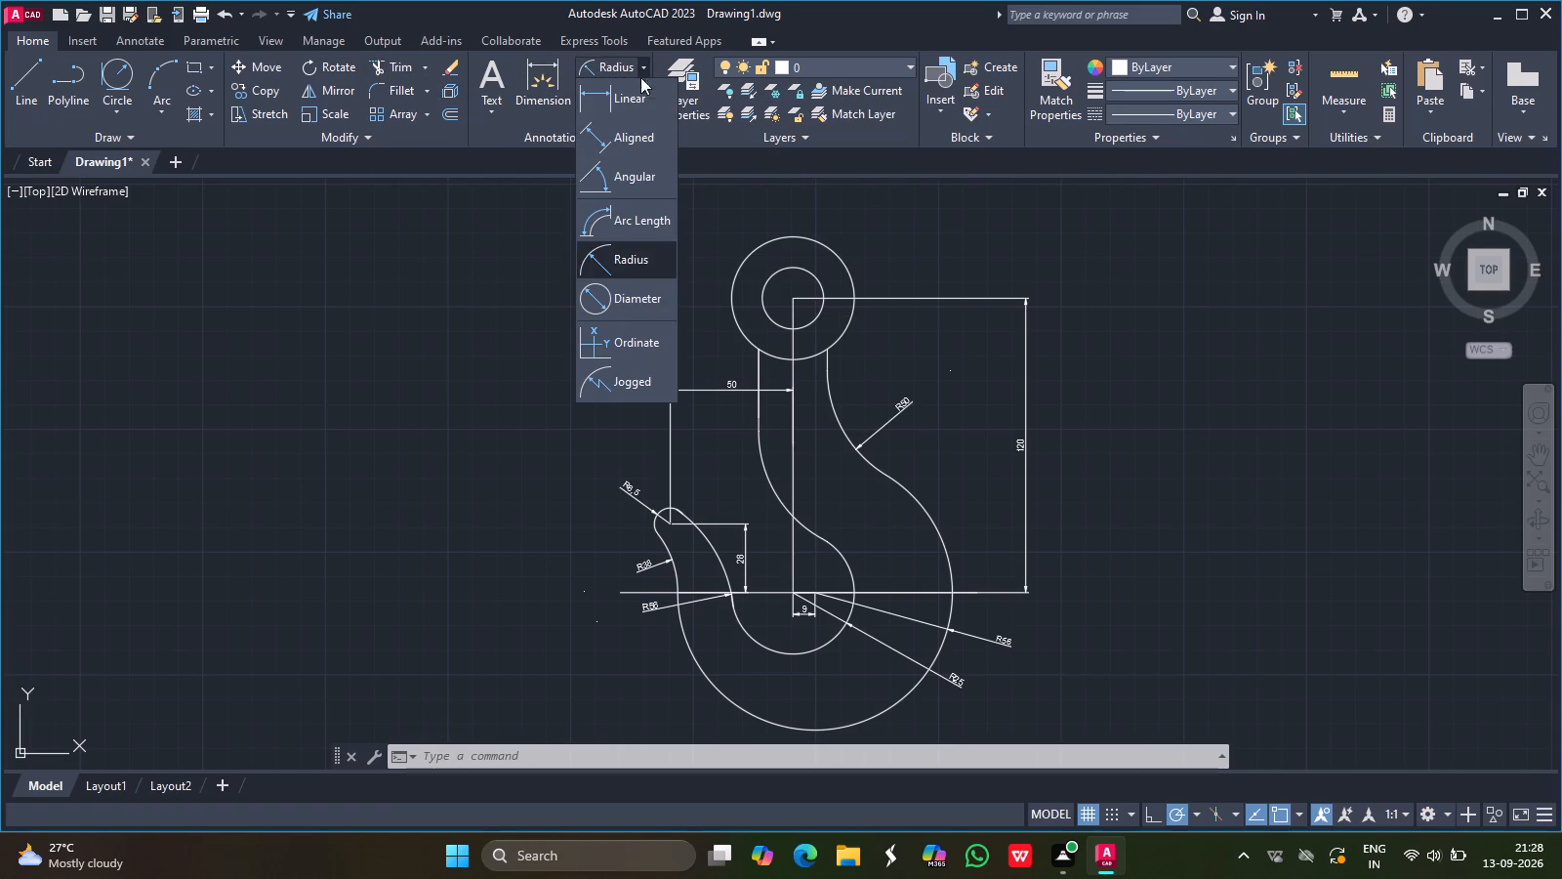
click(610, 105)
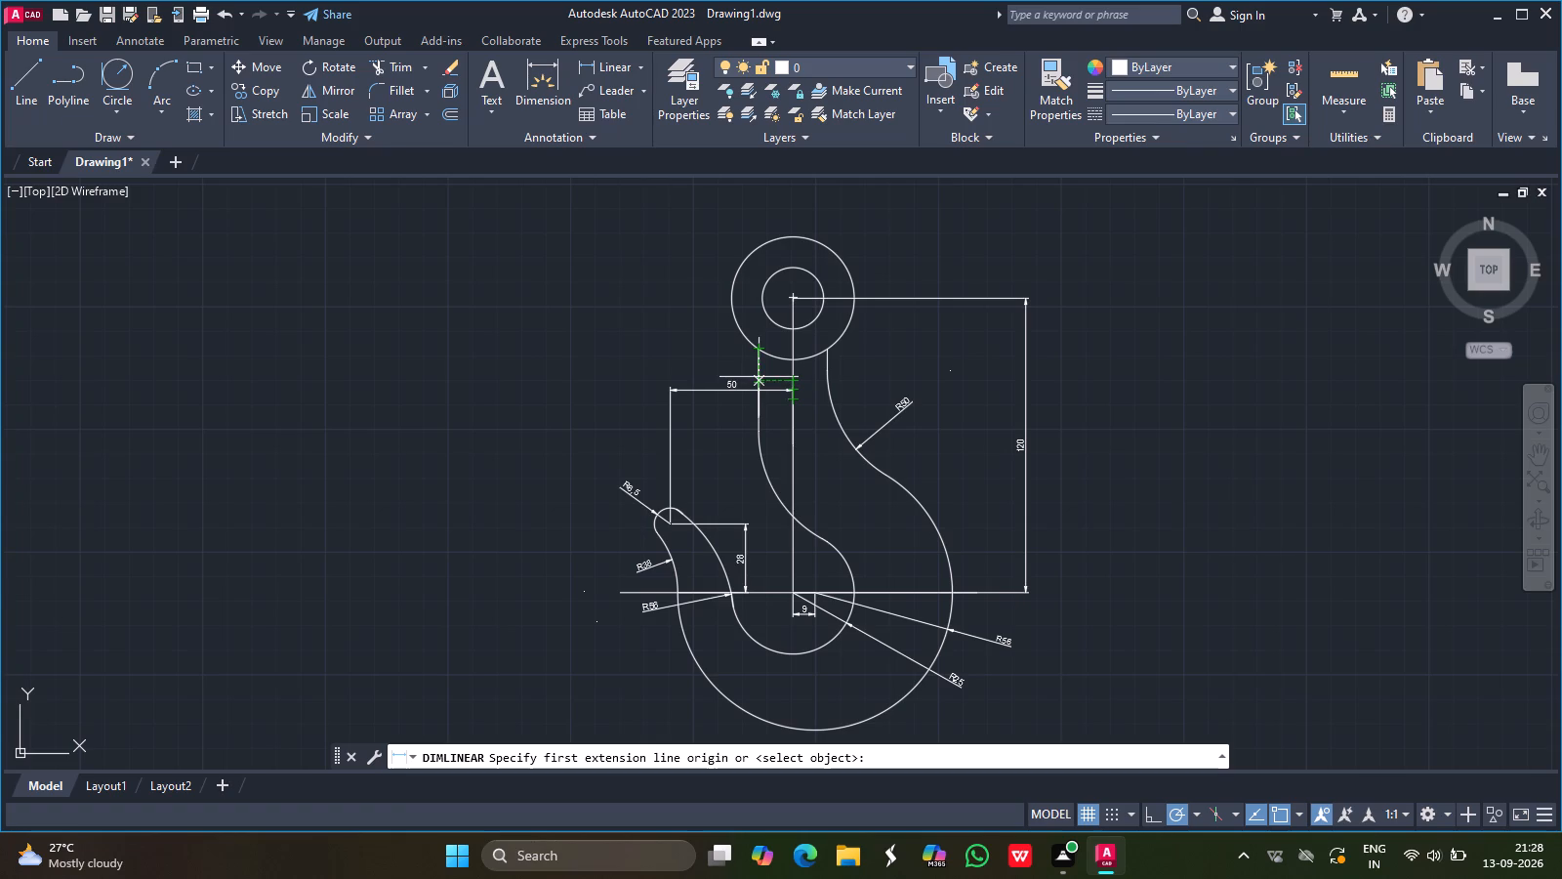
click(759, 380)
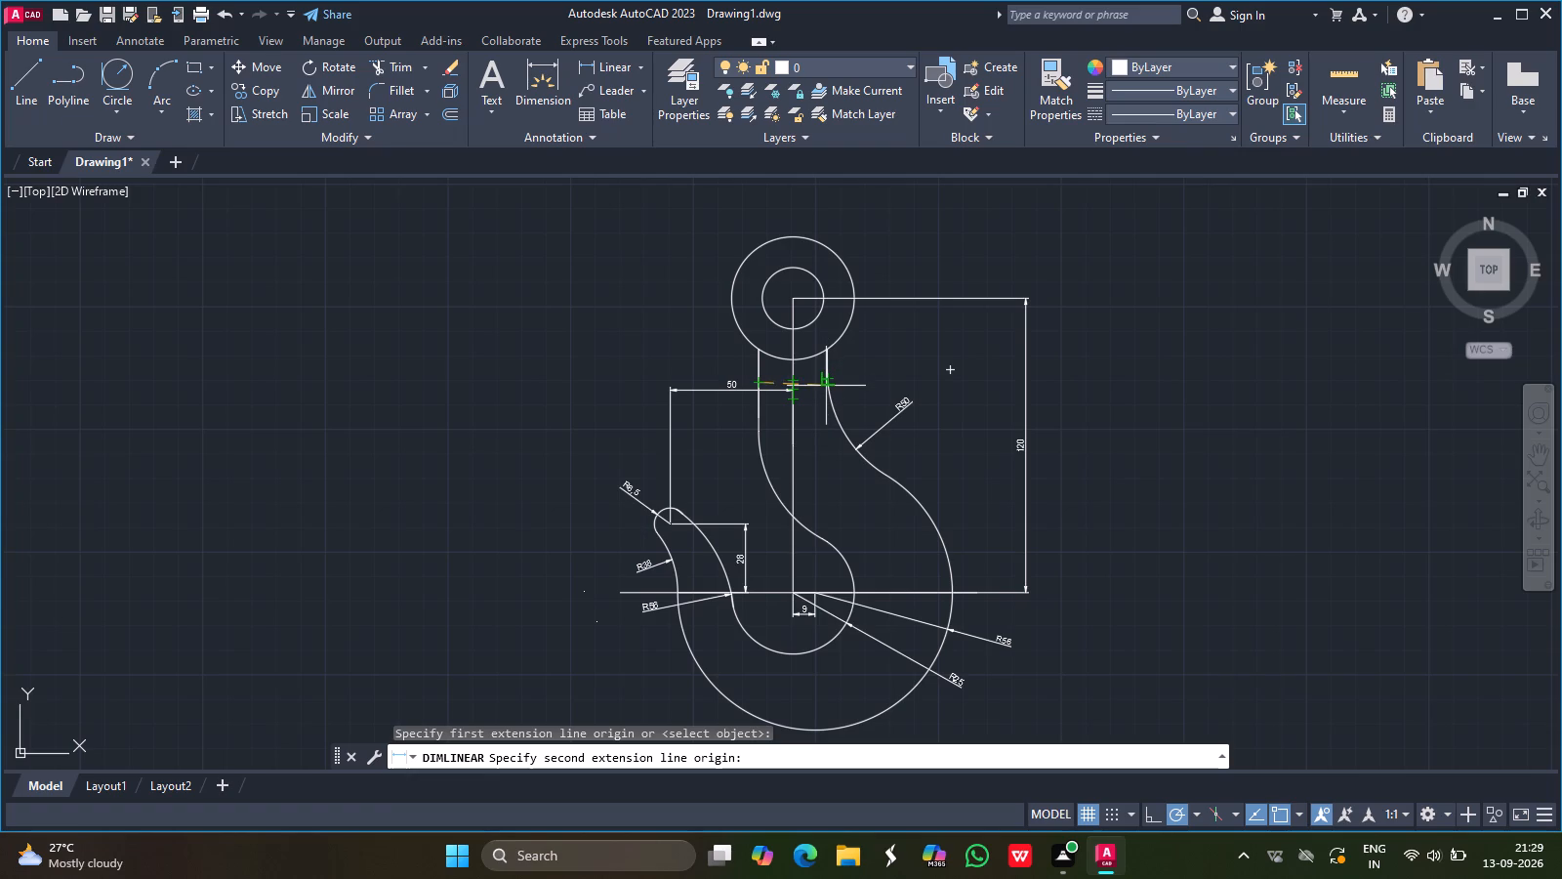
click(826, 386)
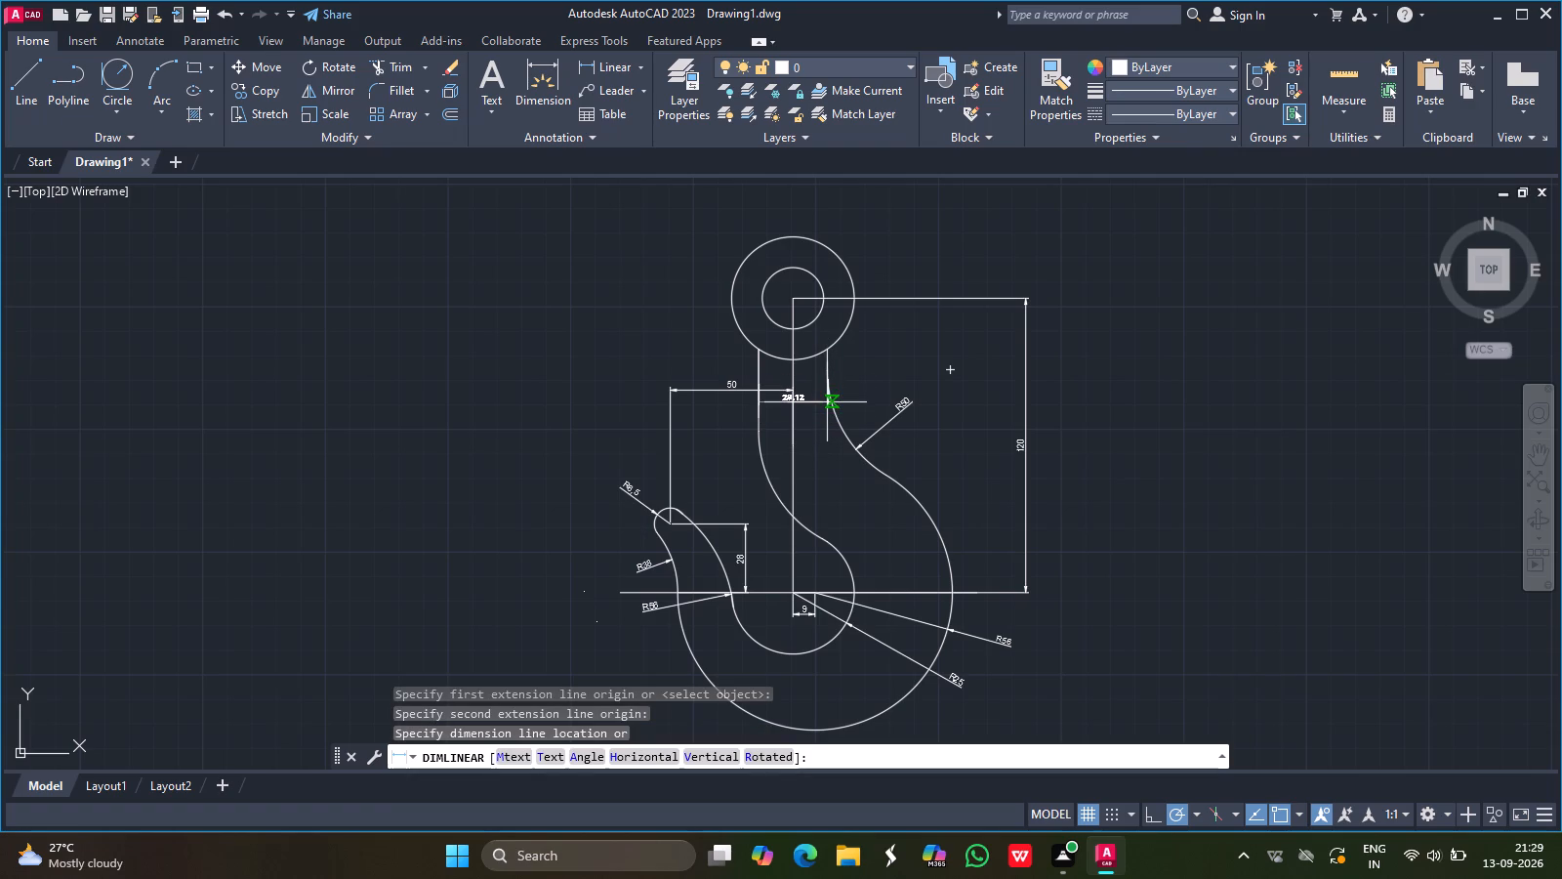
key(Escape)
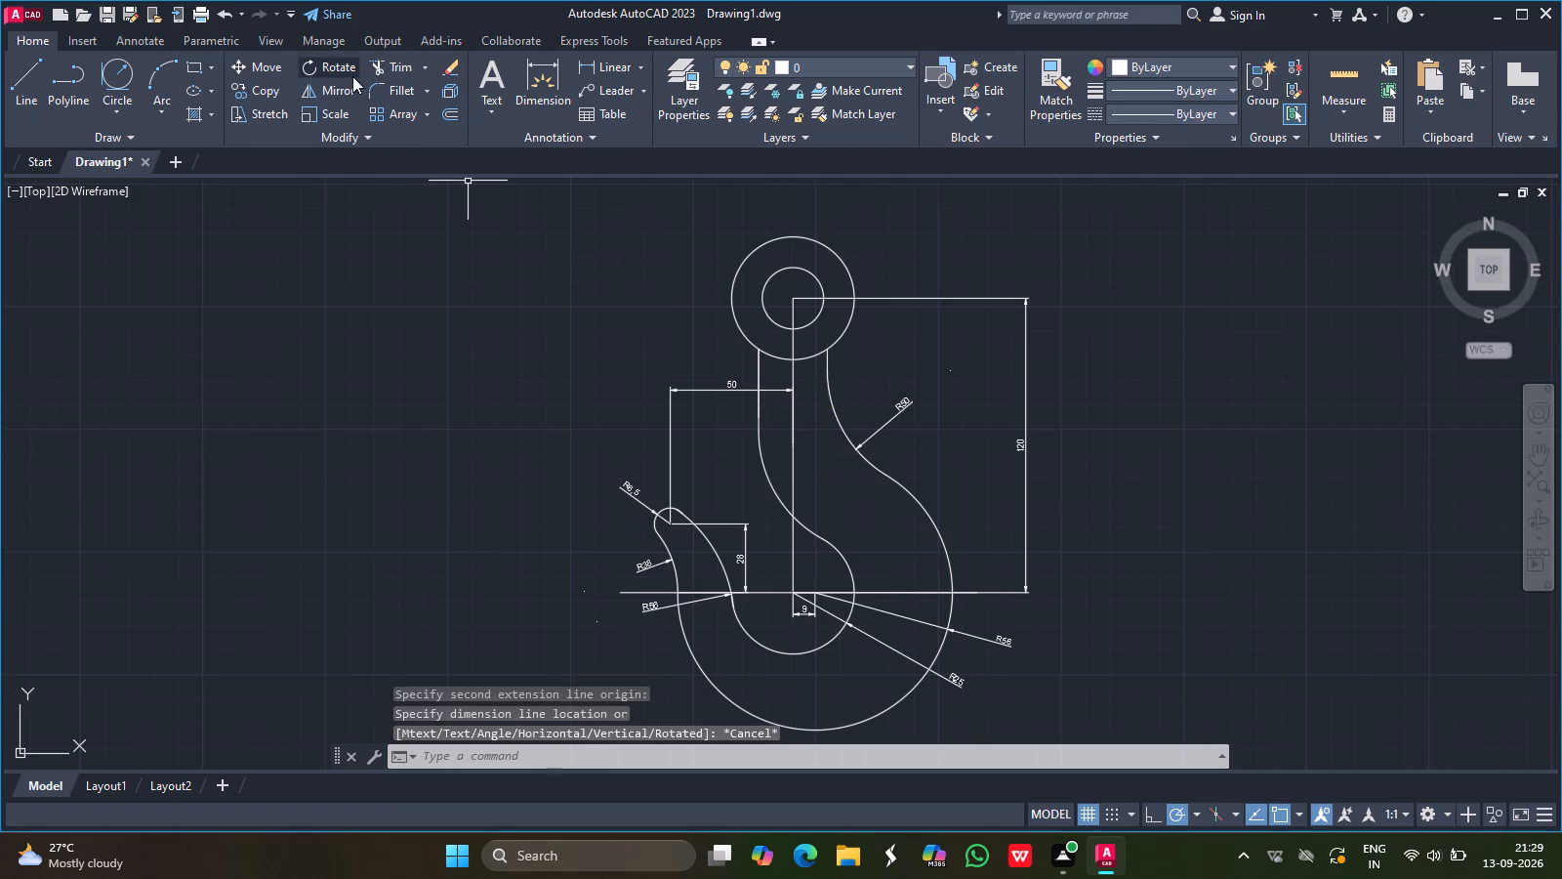
Draw a 28-unit line downward from the point where the shank's right side meets the eye's outer circle.
click(21, 70)
click(824, 351)
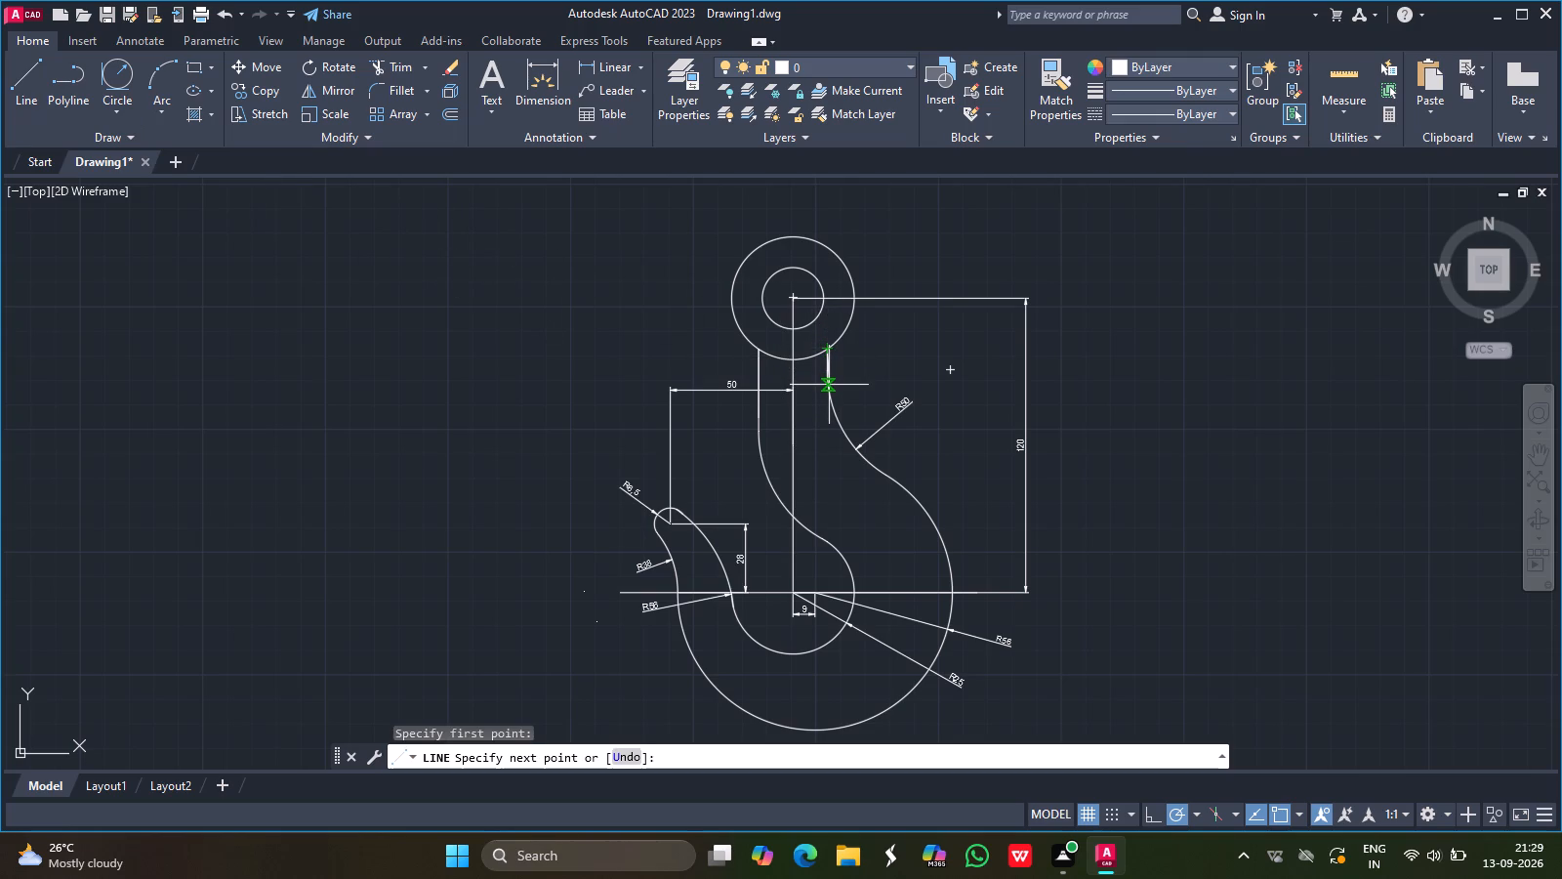
text(28)
key(Return)
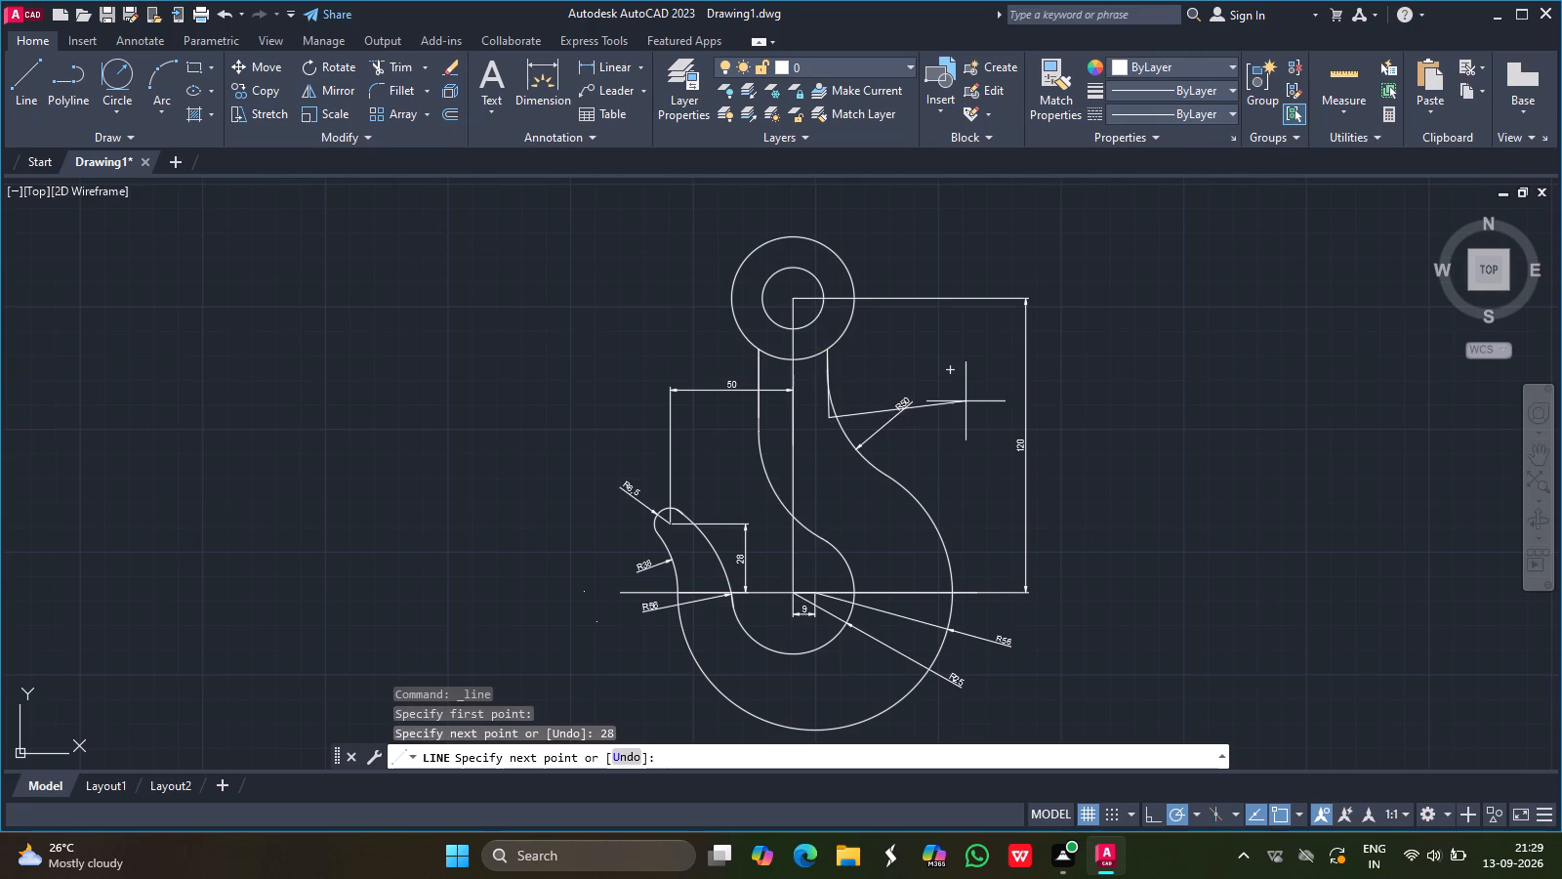
key(Return)
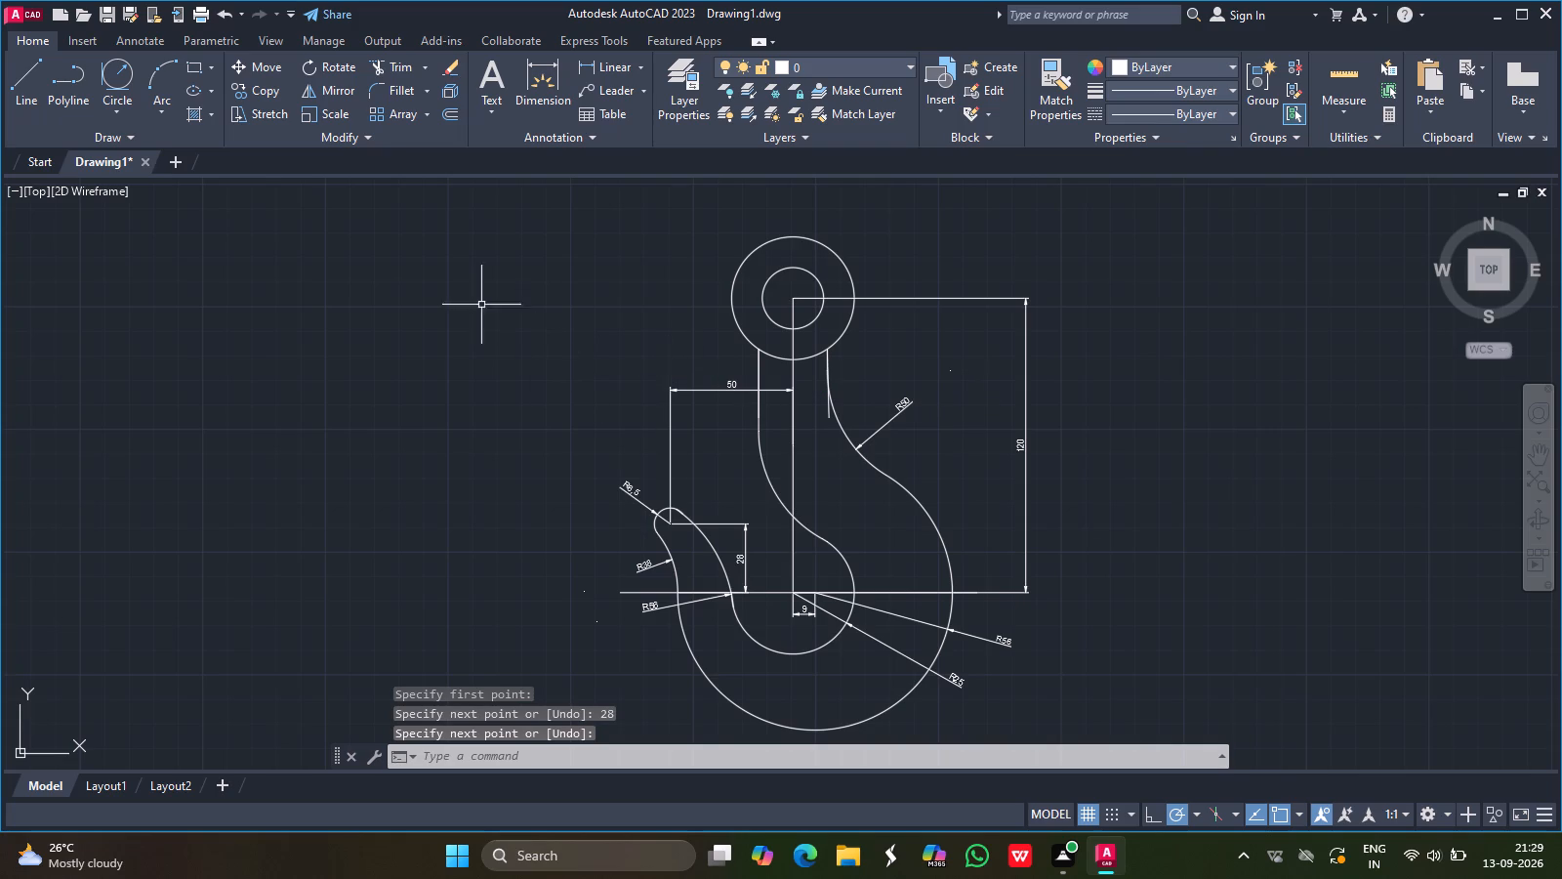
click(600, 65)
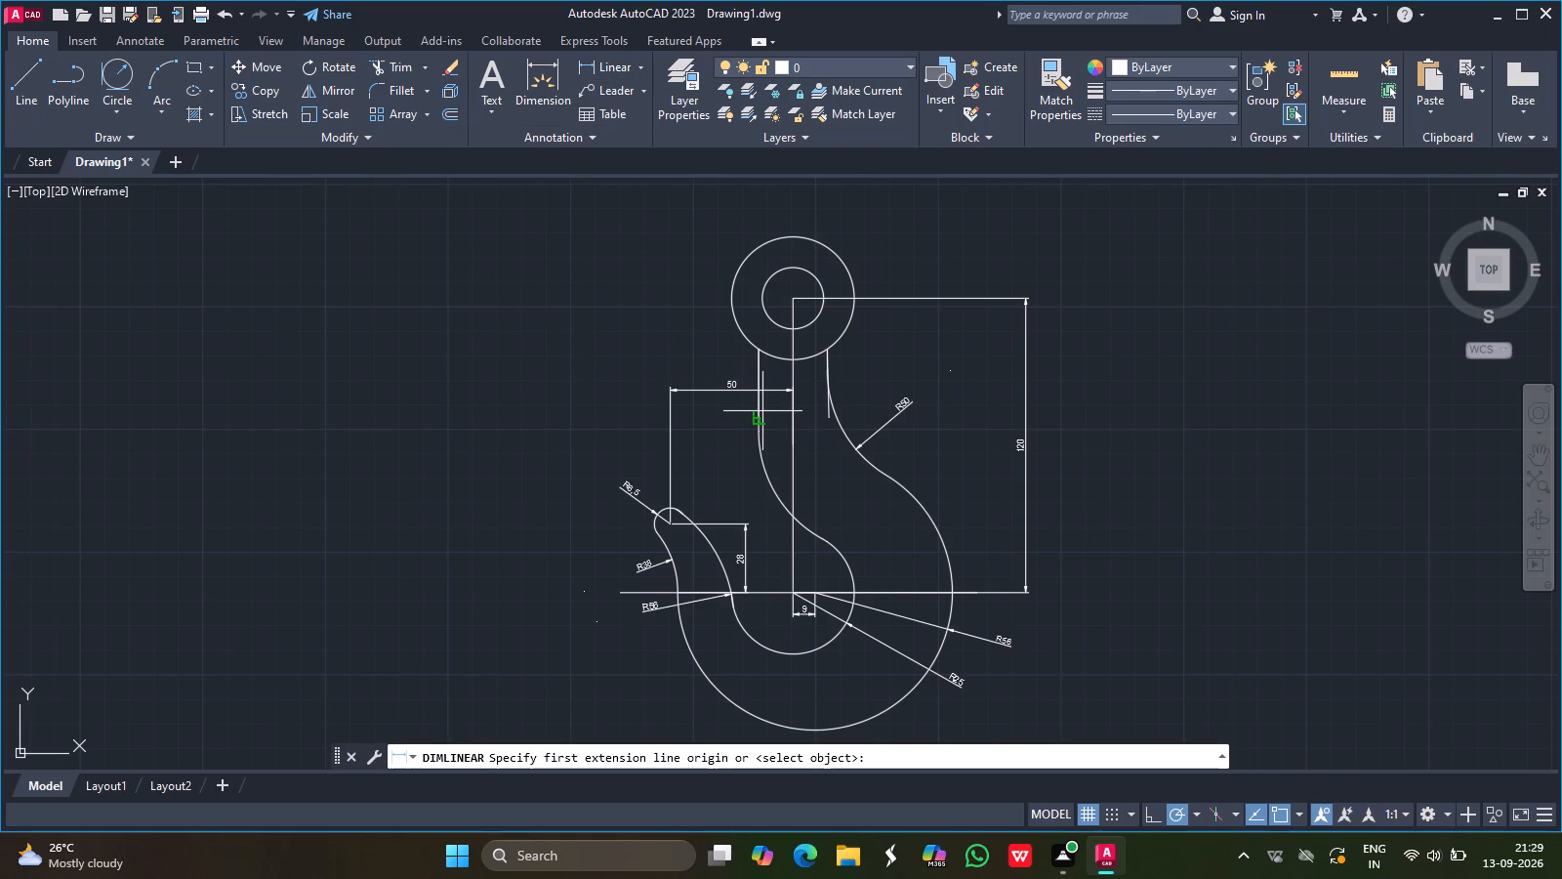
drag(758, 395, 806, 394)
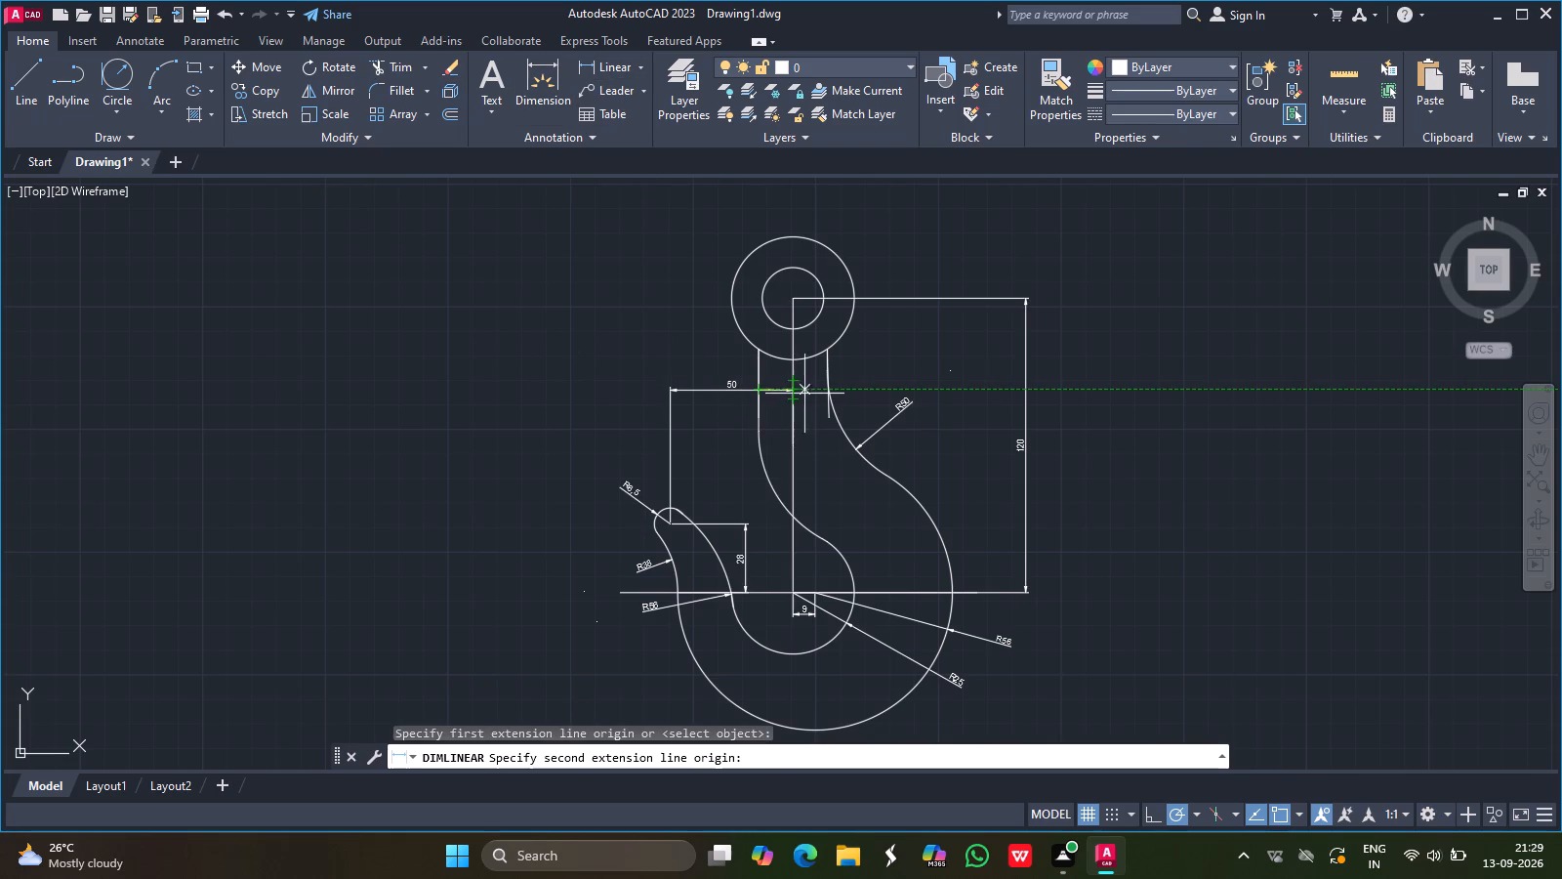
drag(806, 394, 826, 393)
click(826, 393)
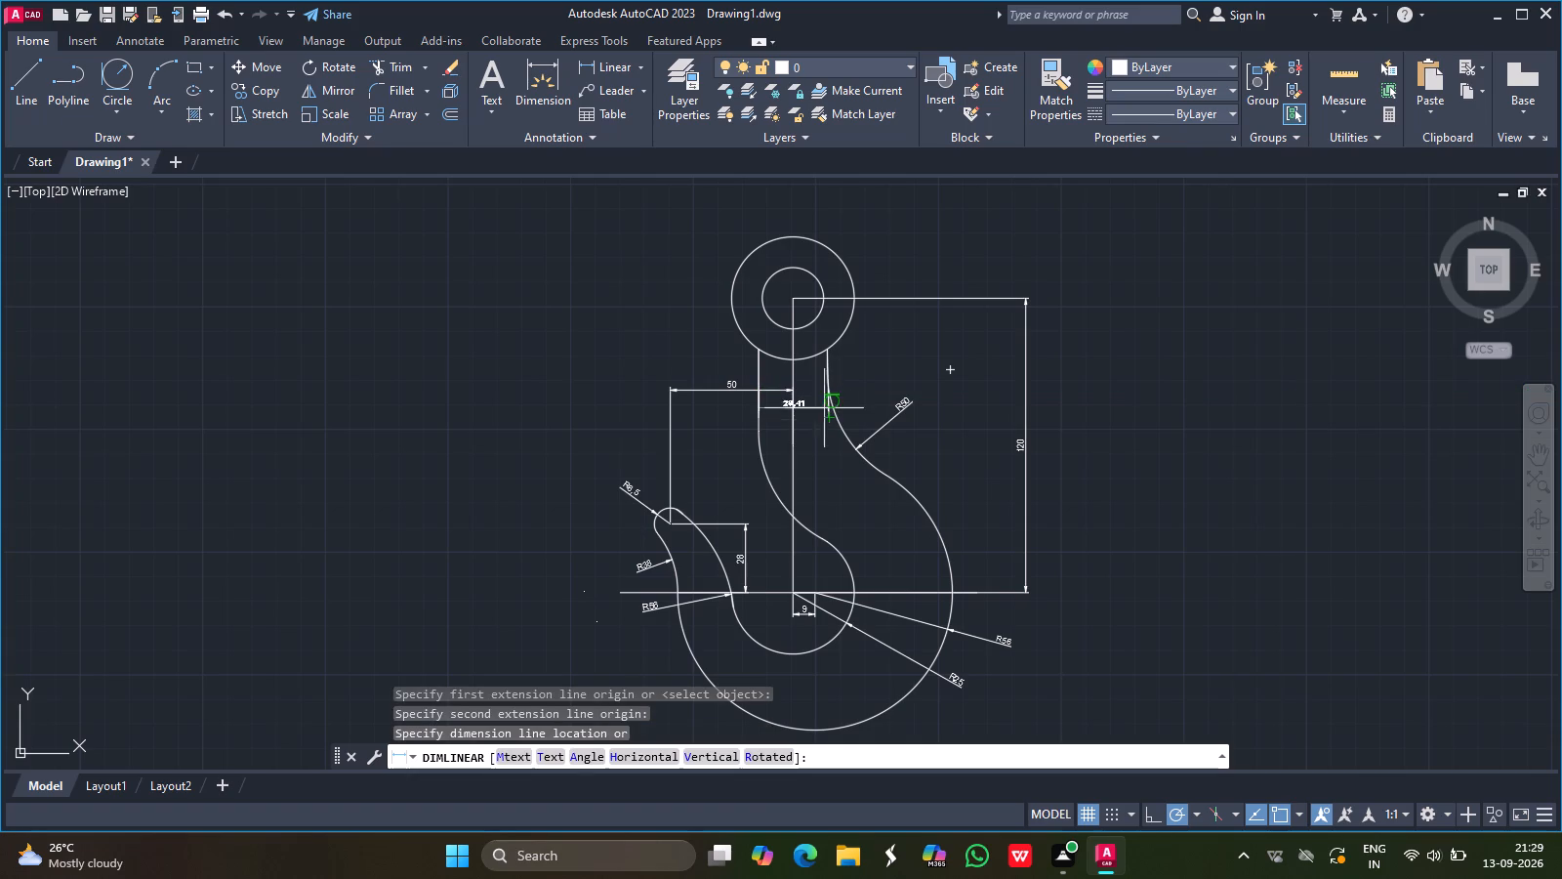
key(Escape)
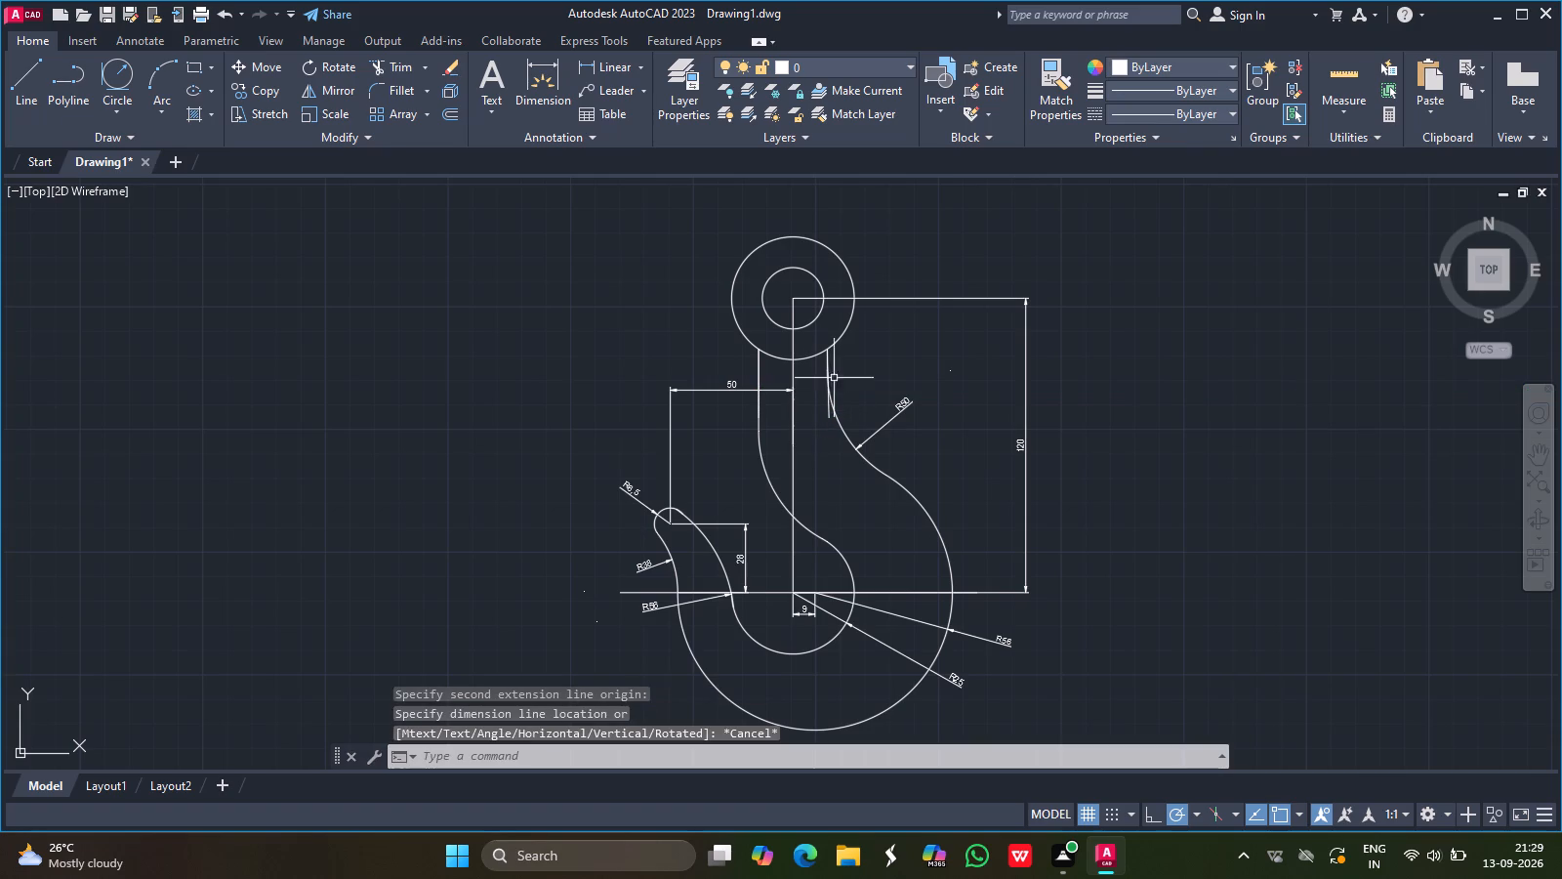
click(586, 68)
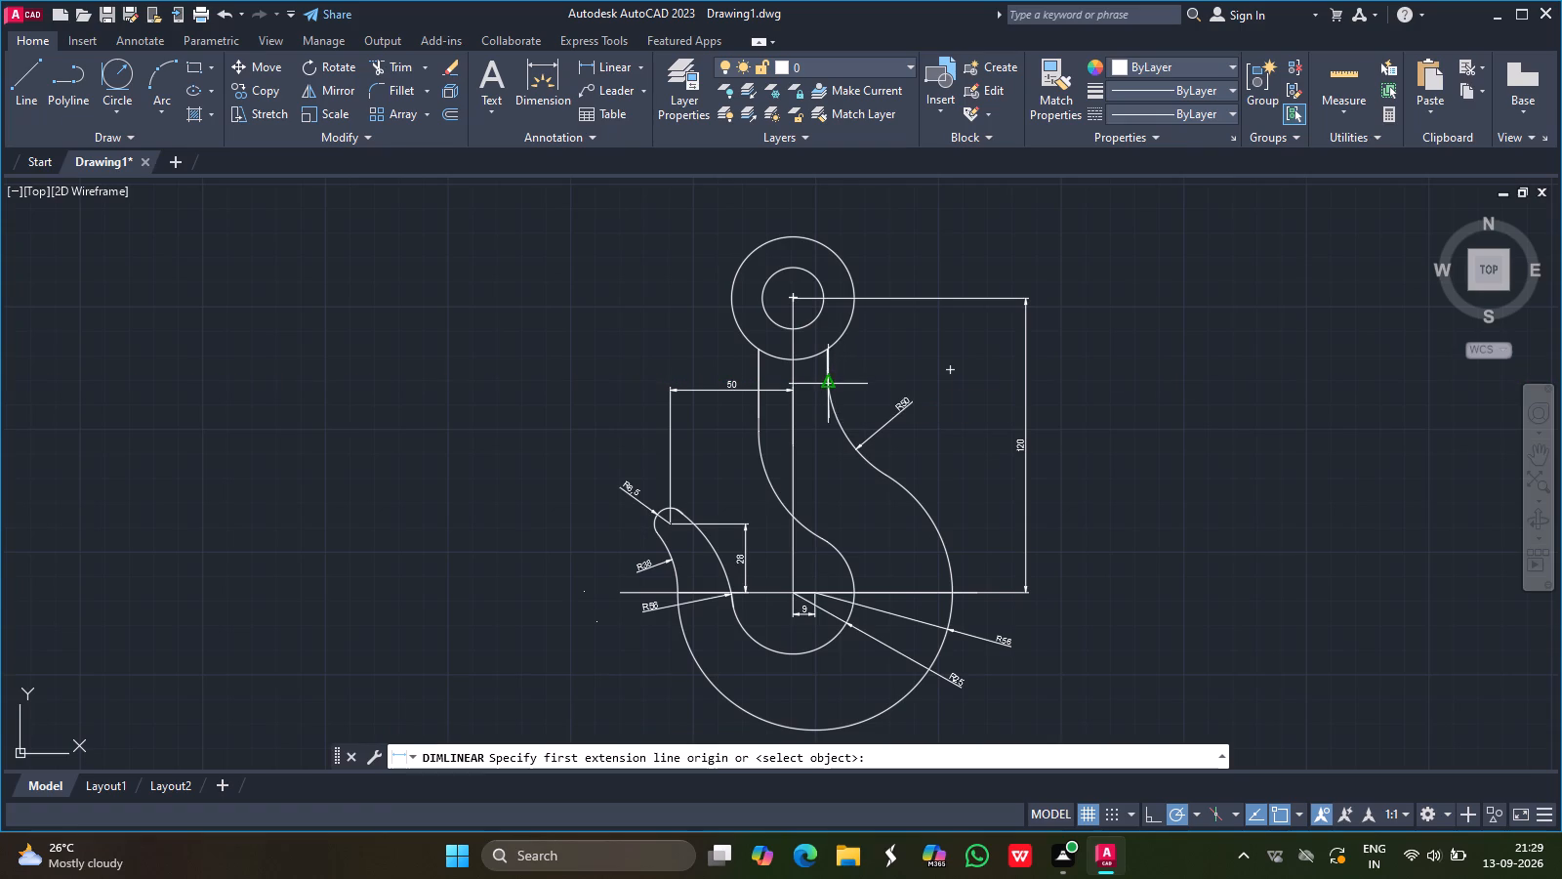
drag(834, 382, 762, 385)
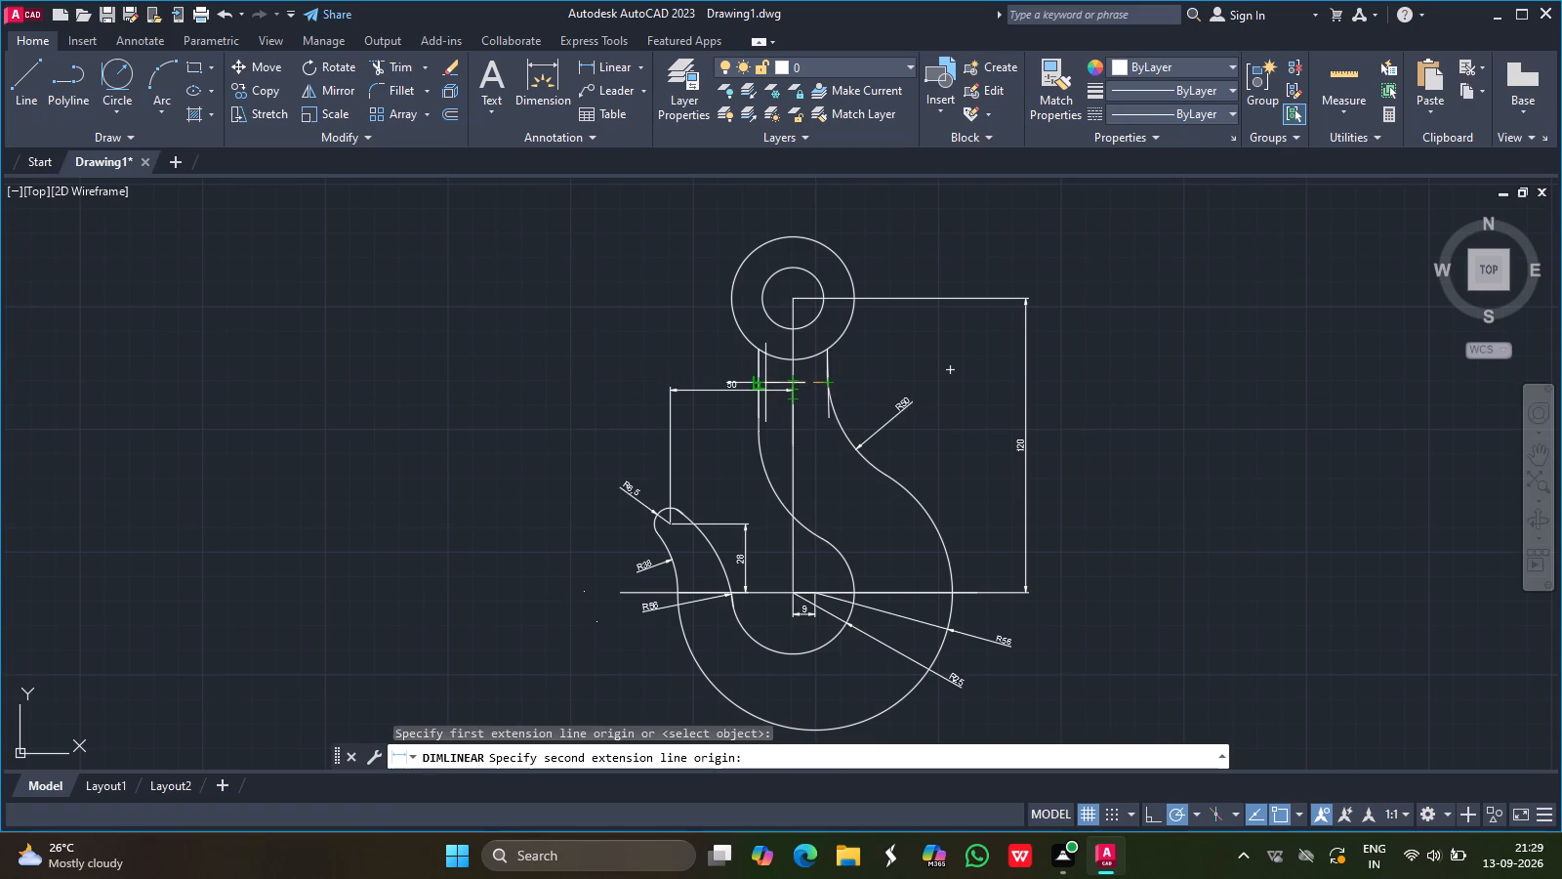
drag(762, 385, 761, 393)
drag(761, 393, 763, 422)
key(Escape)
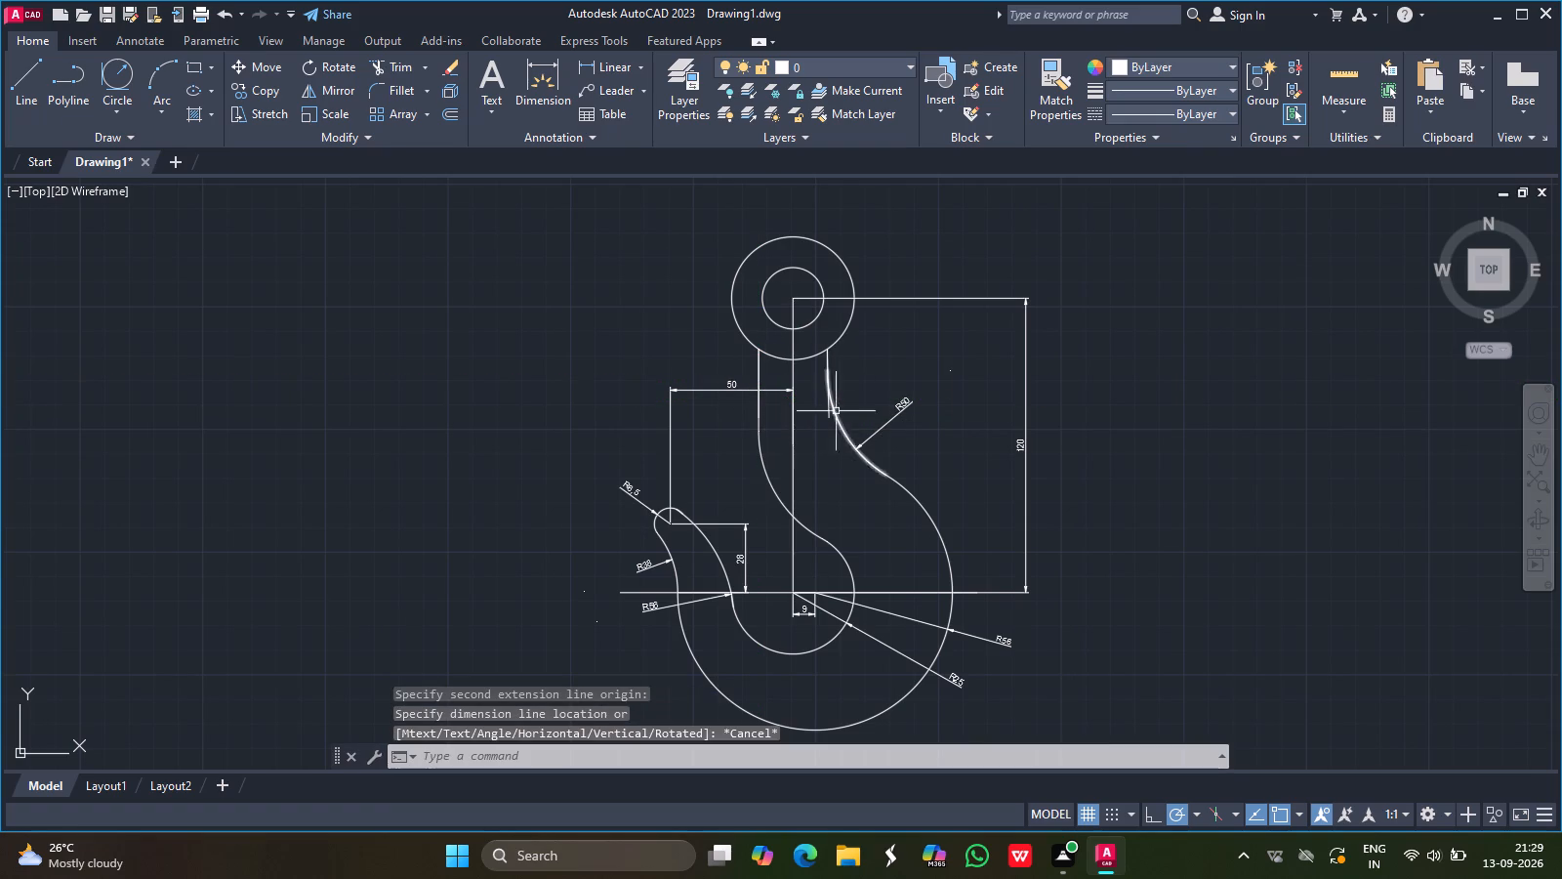
Delete the short vertical line on the shank's right side below the eye.
click(828, 412)
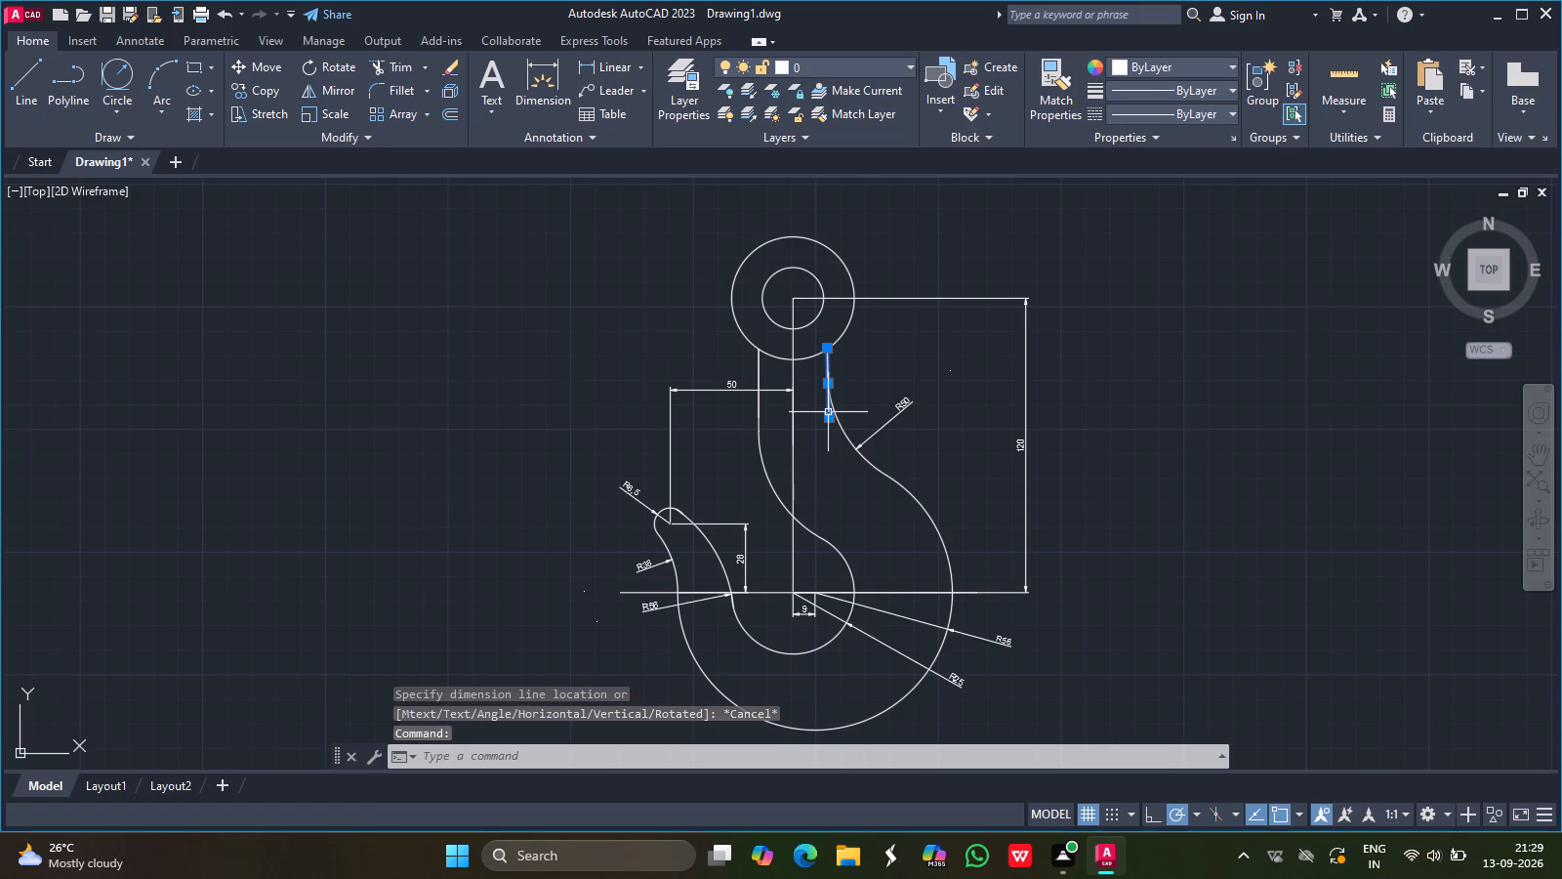
key(Delete)
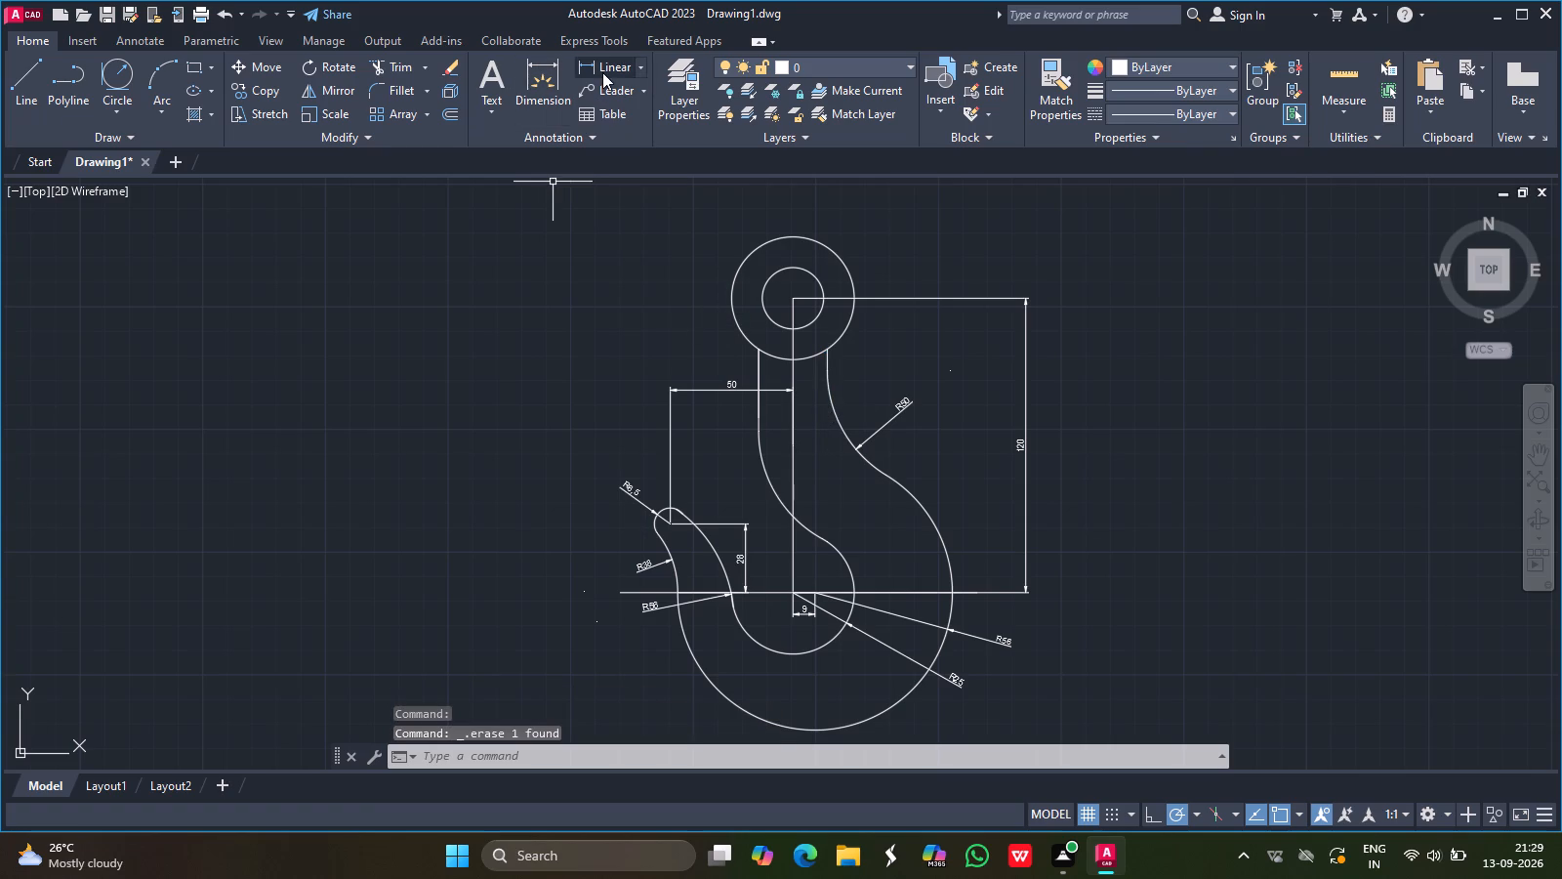
Draw a 28-unit horizontal line from the lower end of the shank's left vertical line, continuing with a 28-unit line straight up.
click(20, 78)
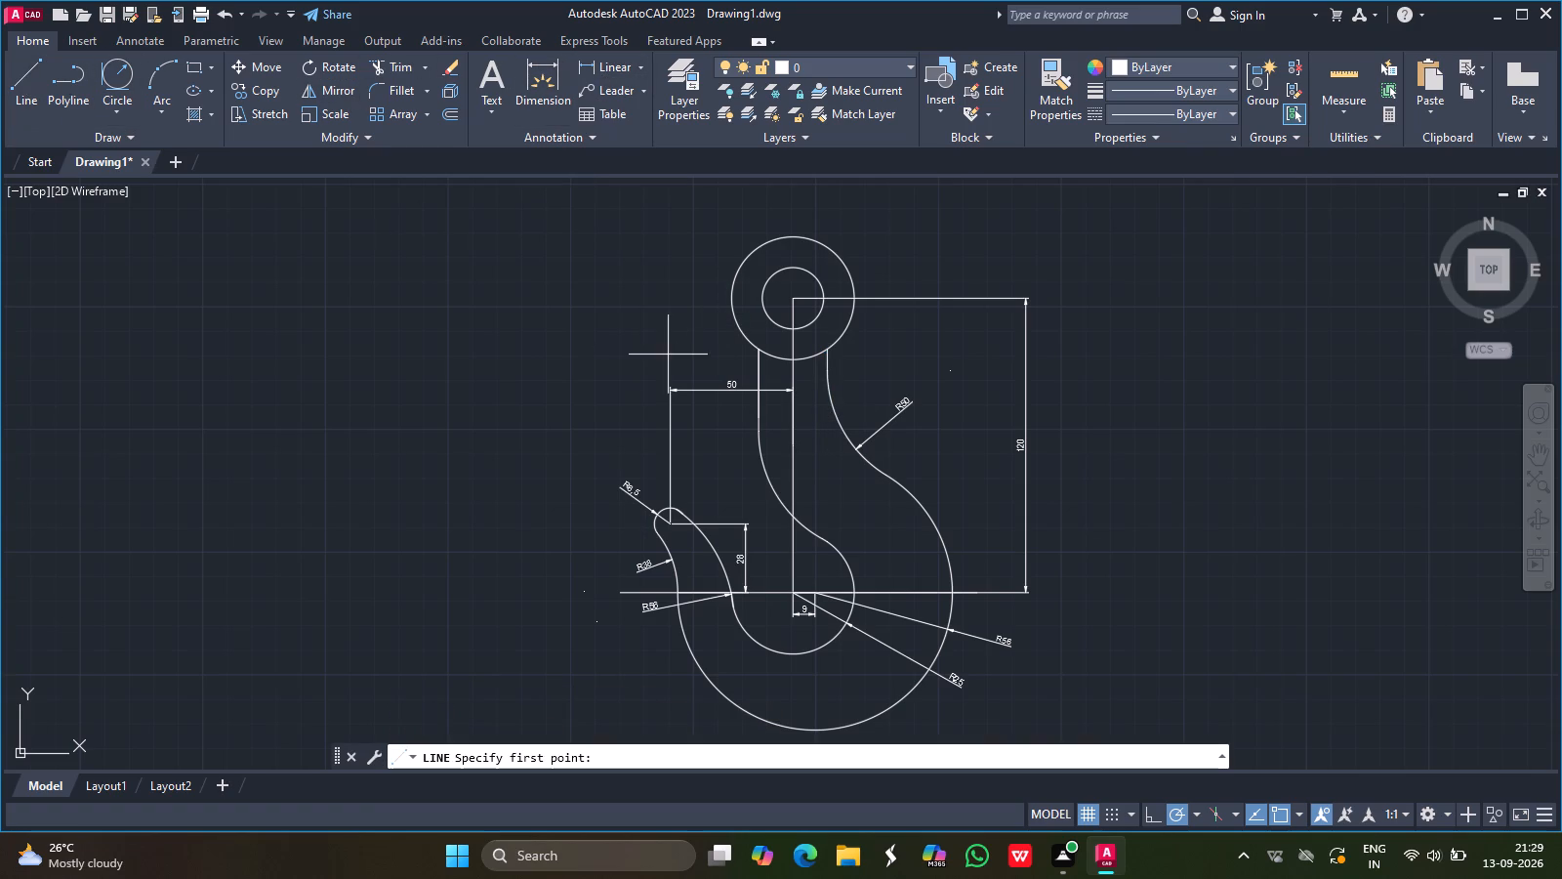
drag(761, 420, 826, 440)
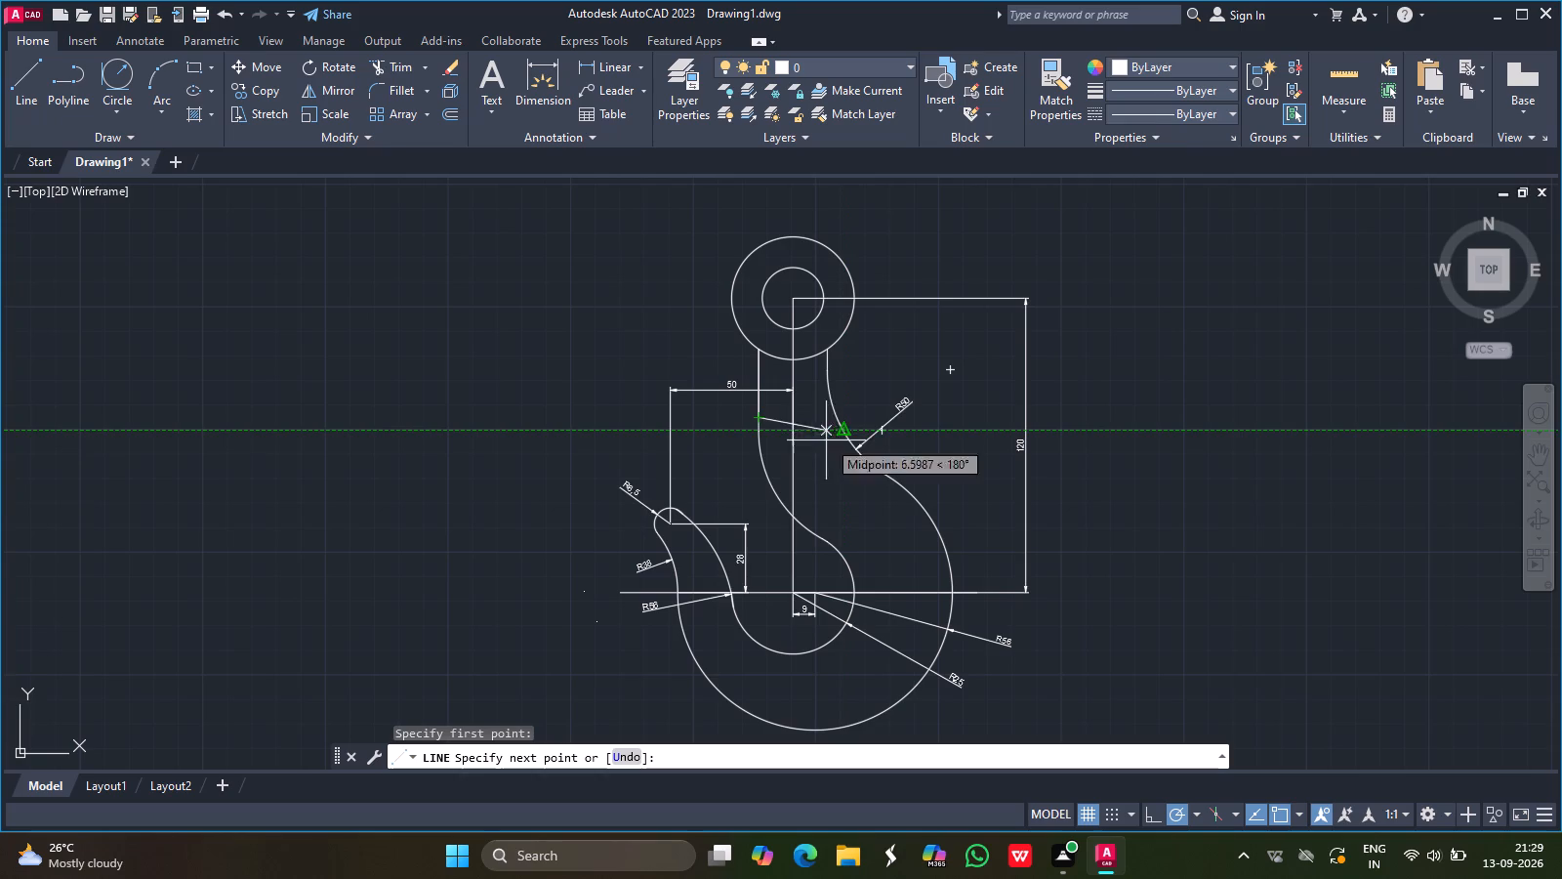
drag(826, 440, 821, 417)
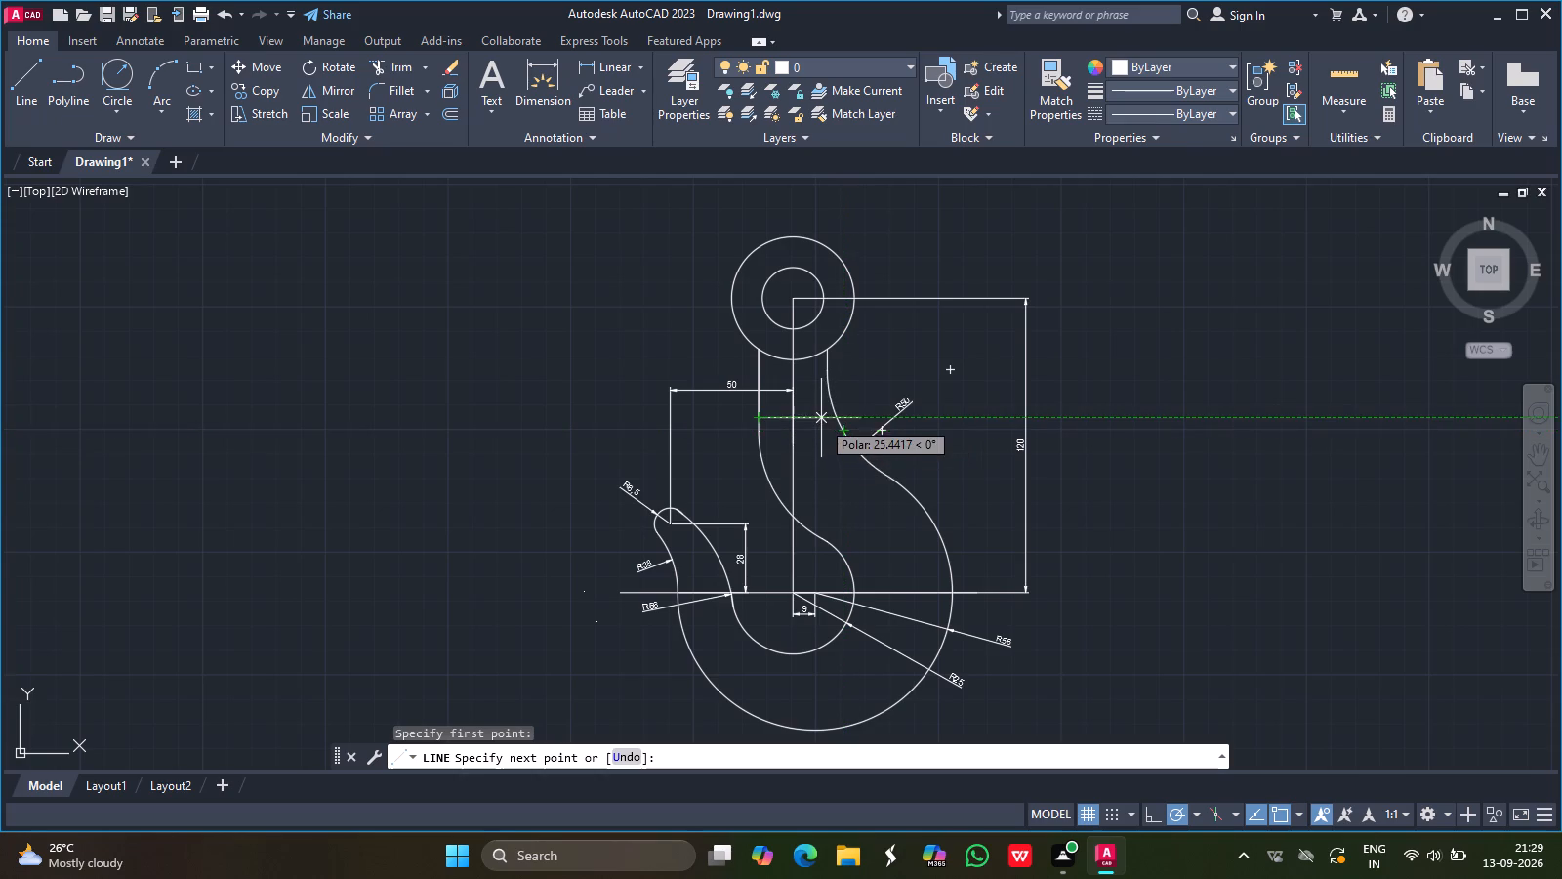
drag(821, 417, 822, 411)
text(28)
key(Return)
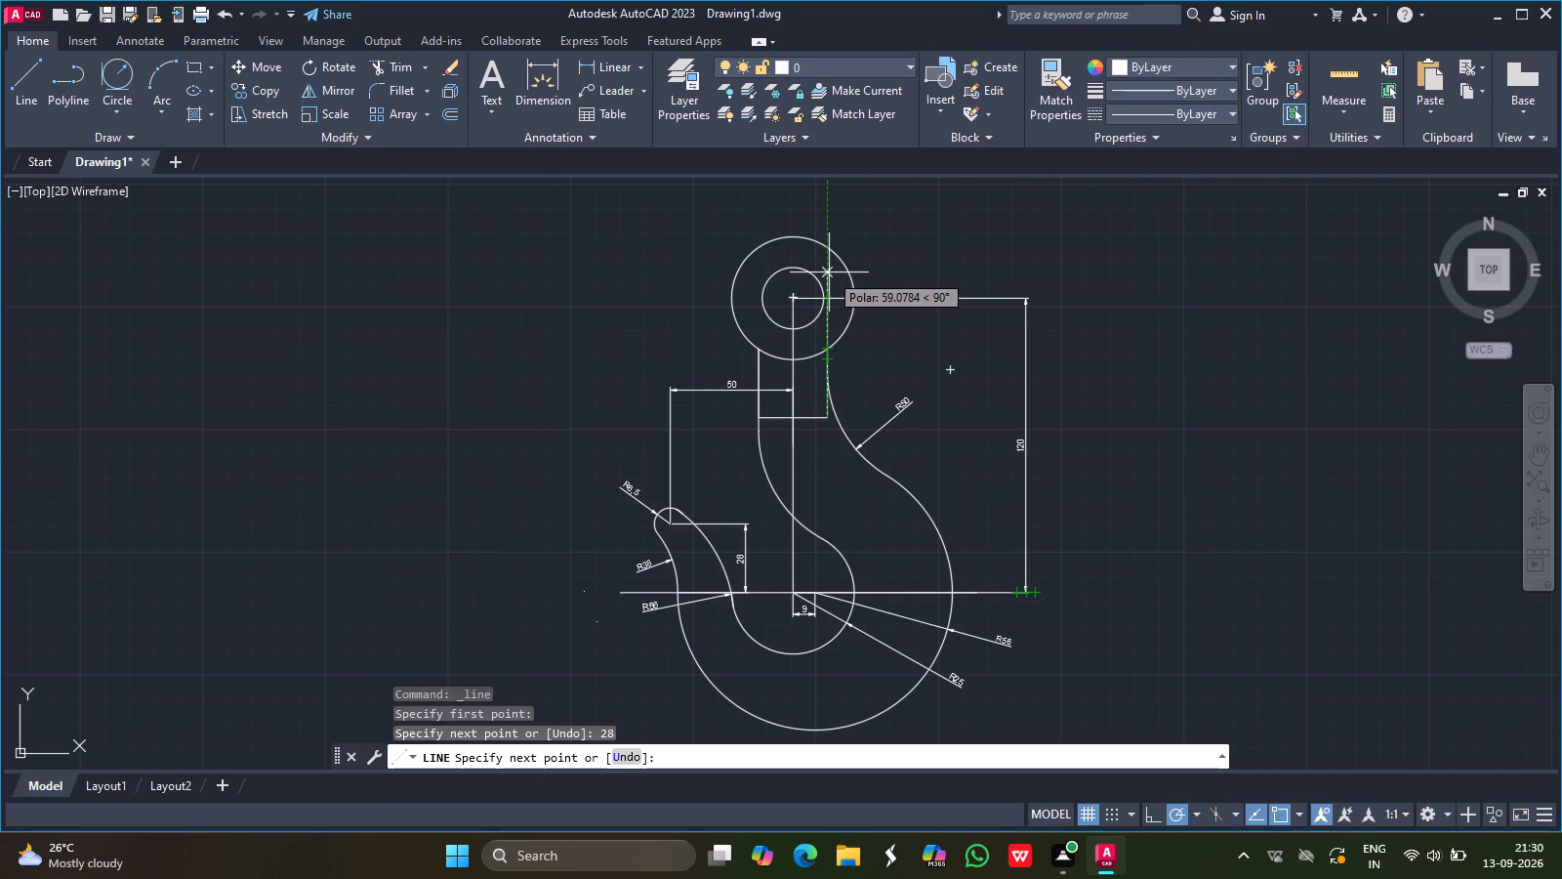
text(28)
key(Return)
key(Return)
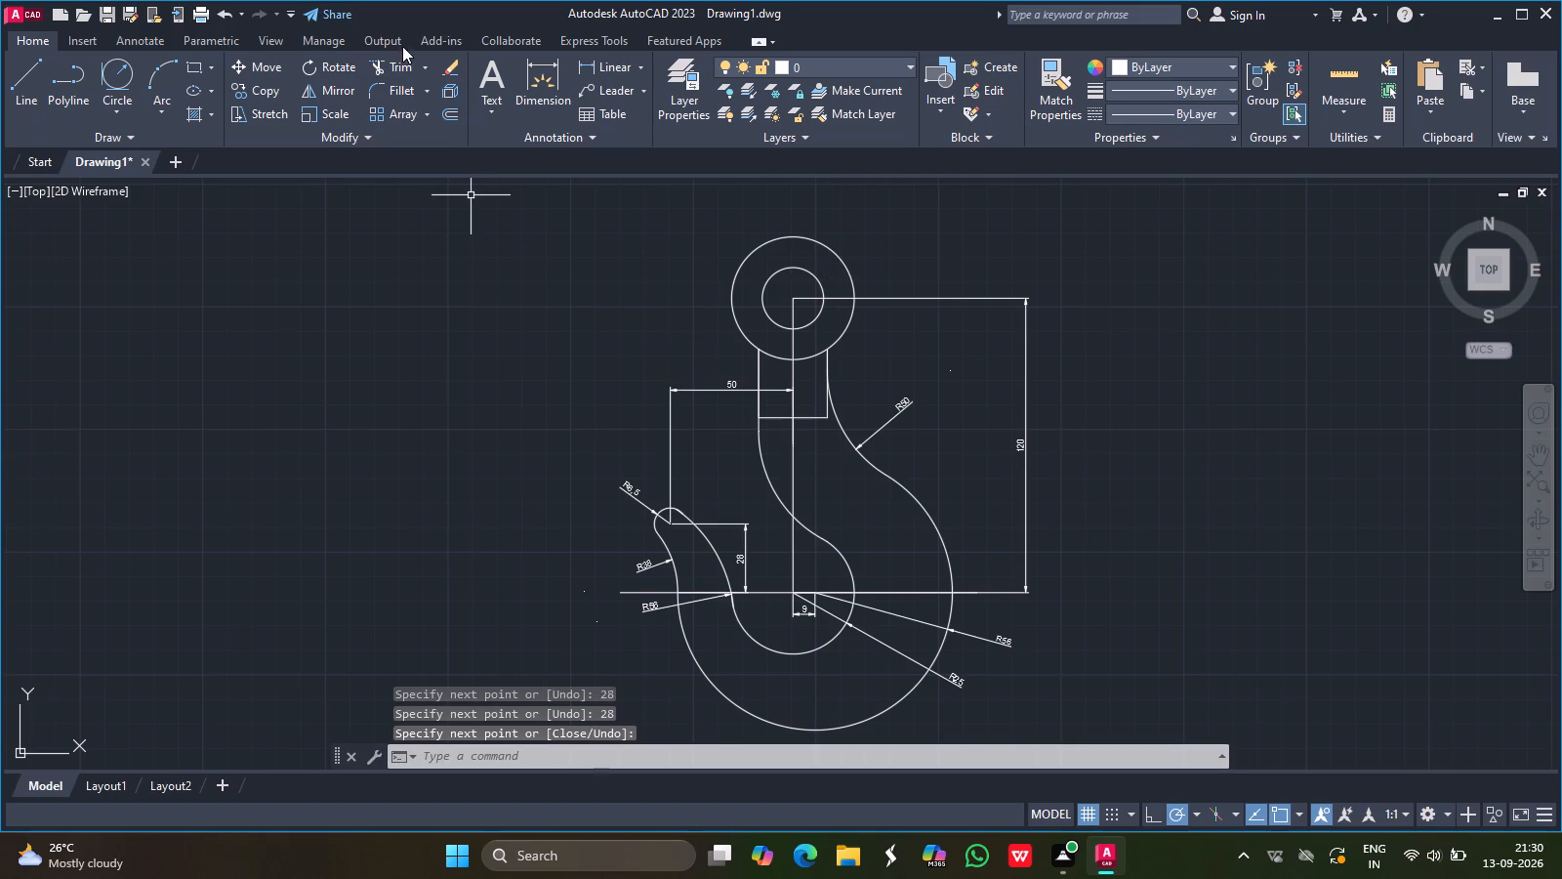
Add a linear dimension across the shank's width, placed just below the horizontal line.
click(607, 67)
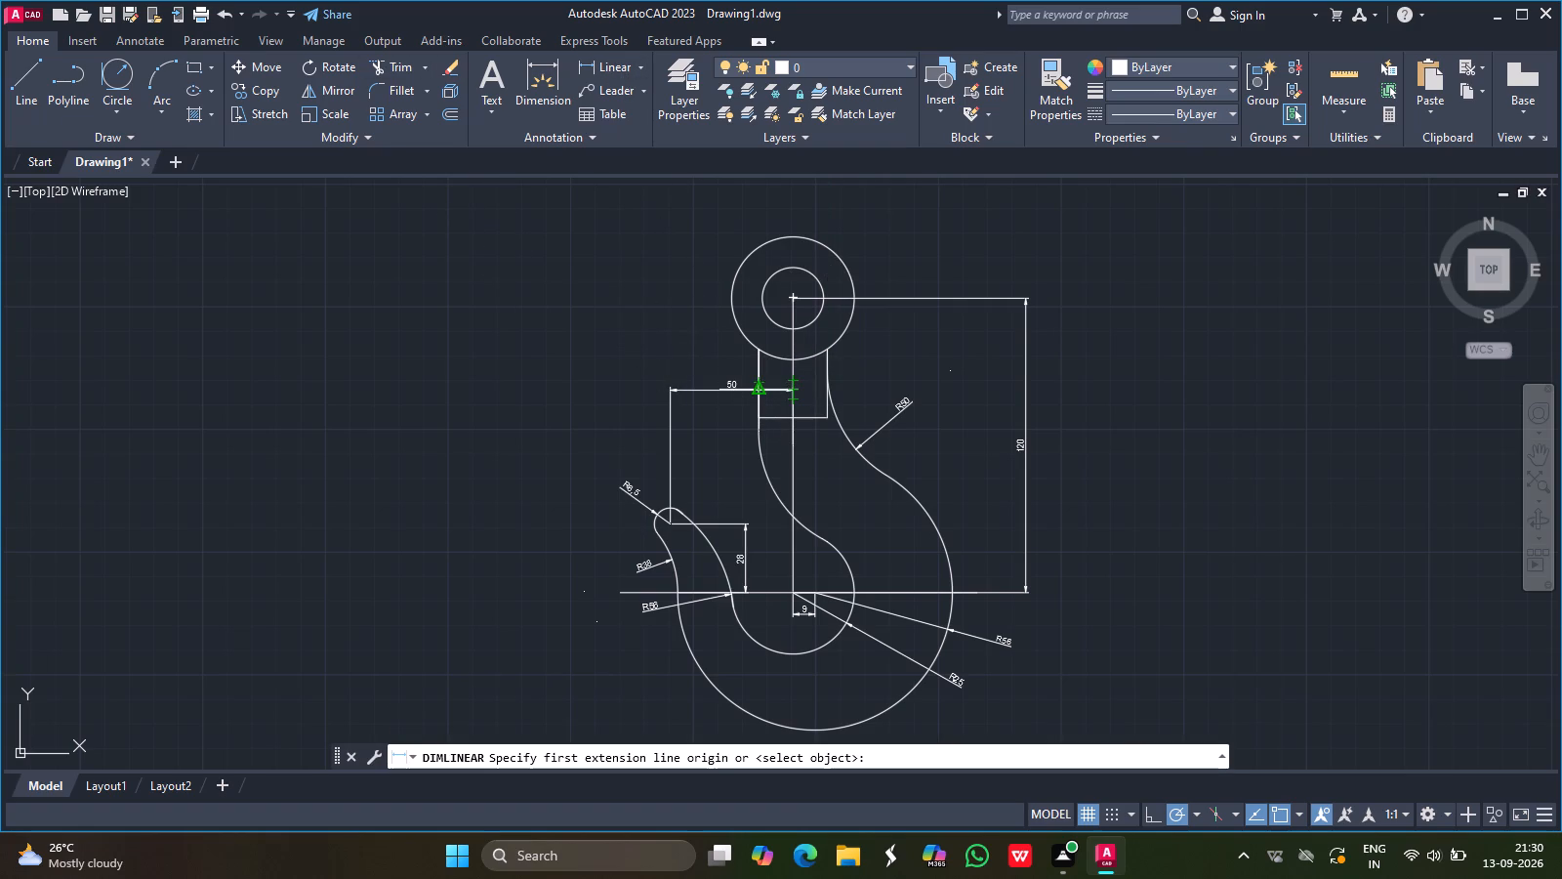
click(761, 395)
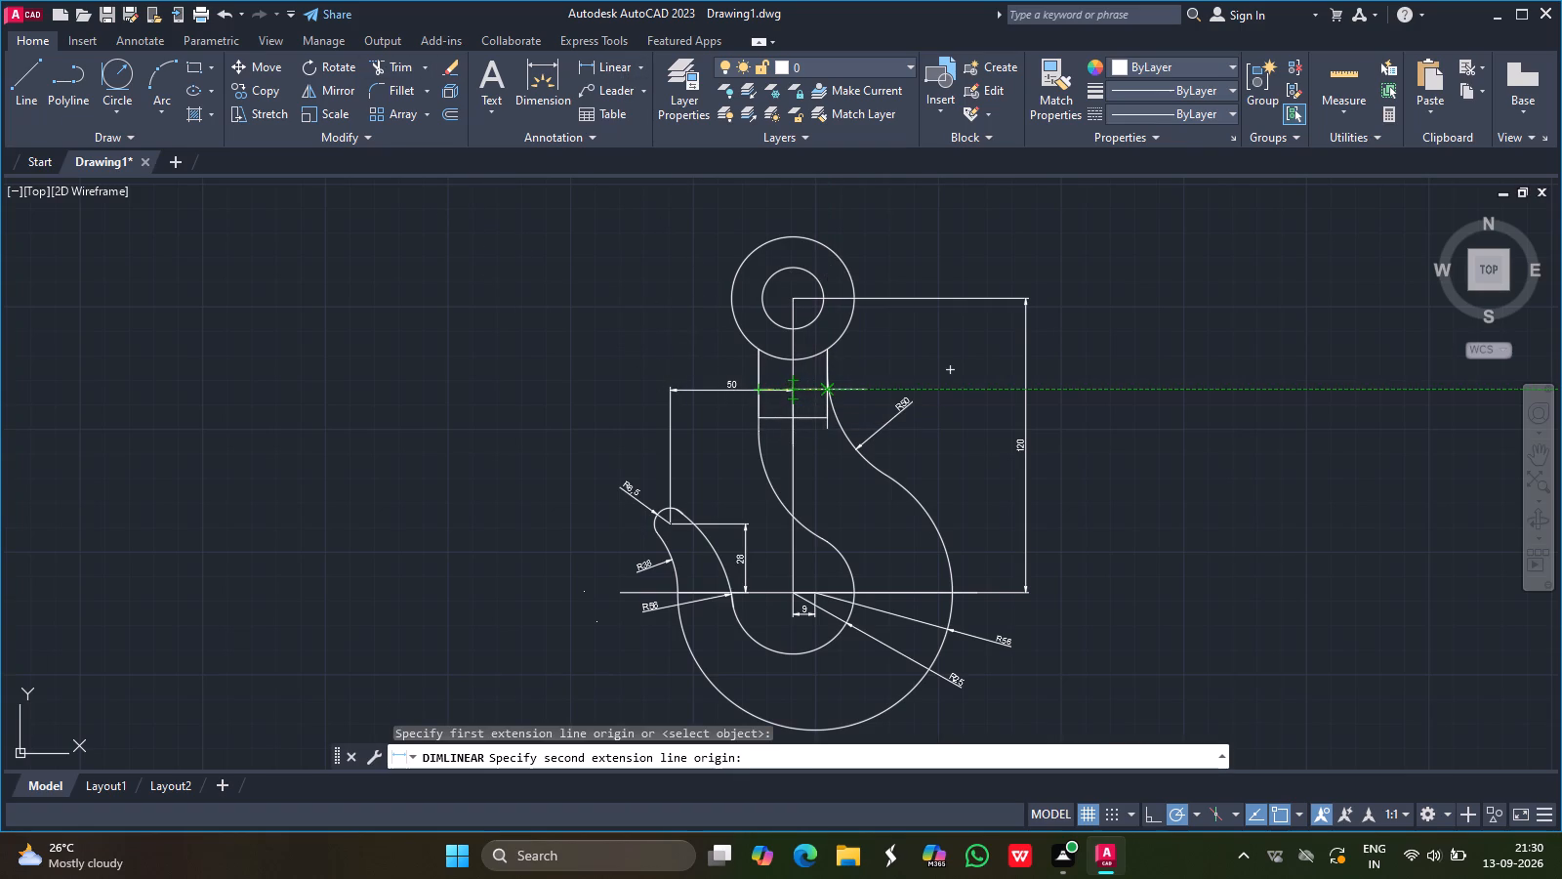
drag(826, 392, 834, 448)
click(834, 448)
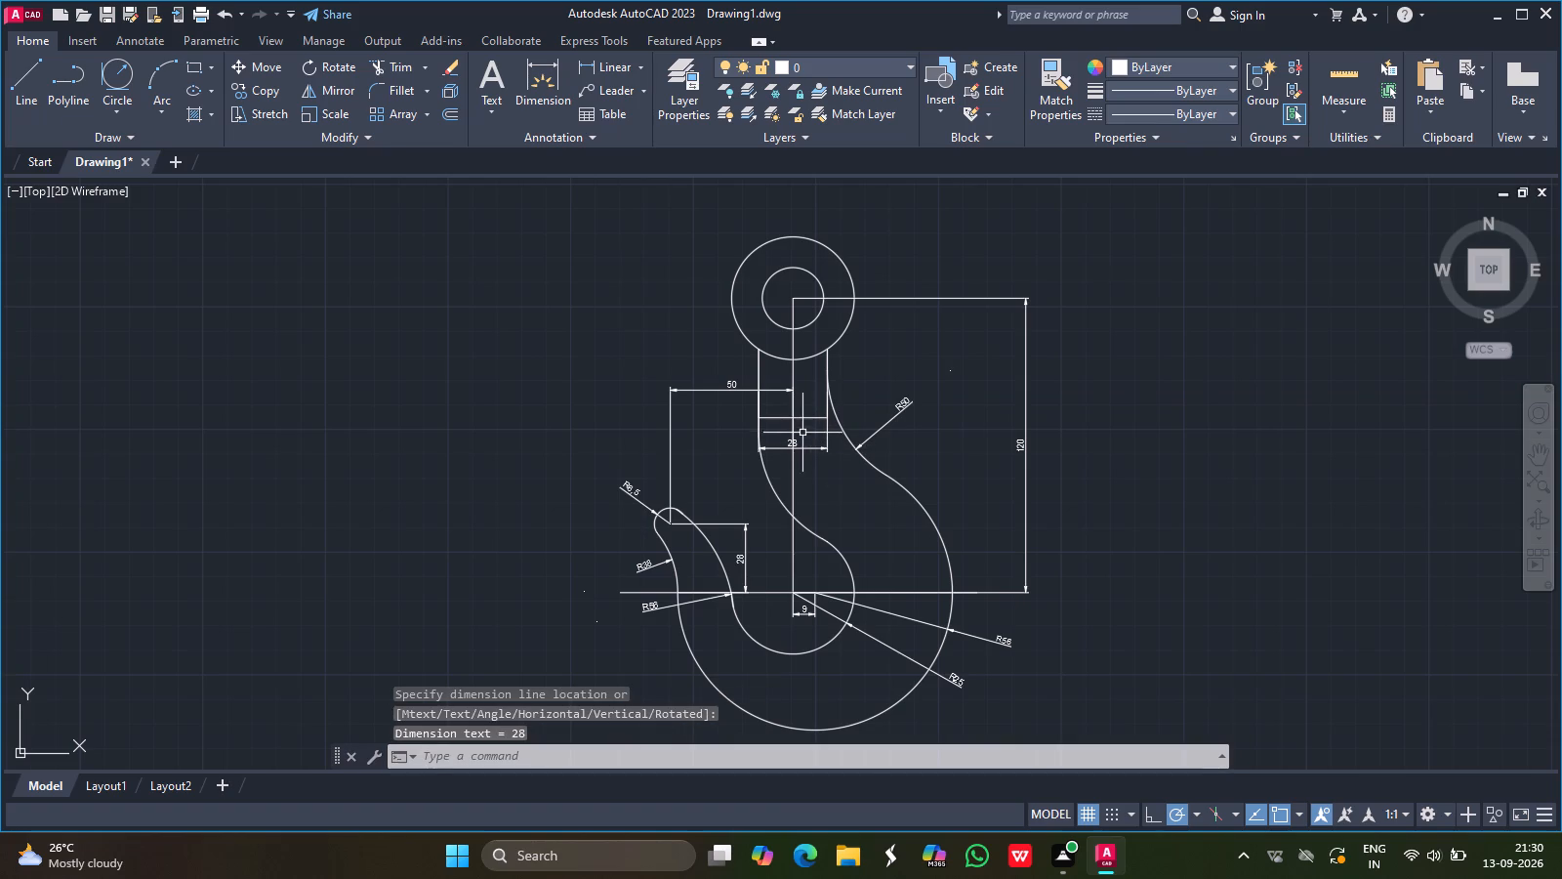
Delete the horizontal line across the shank.
click(807, 418)
key(Delete)
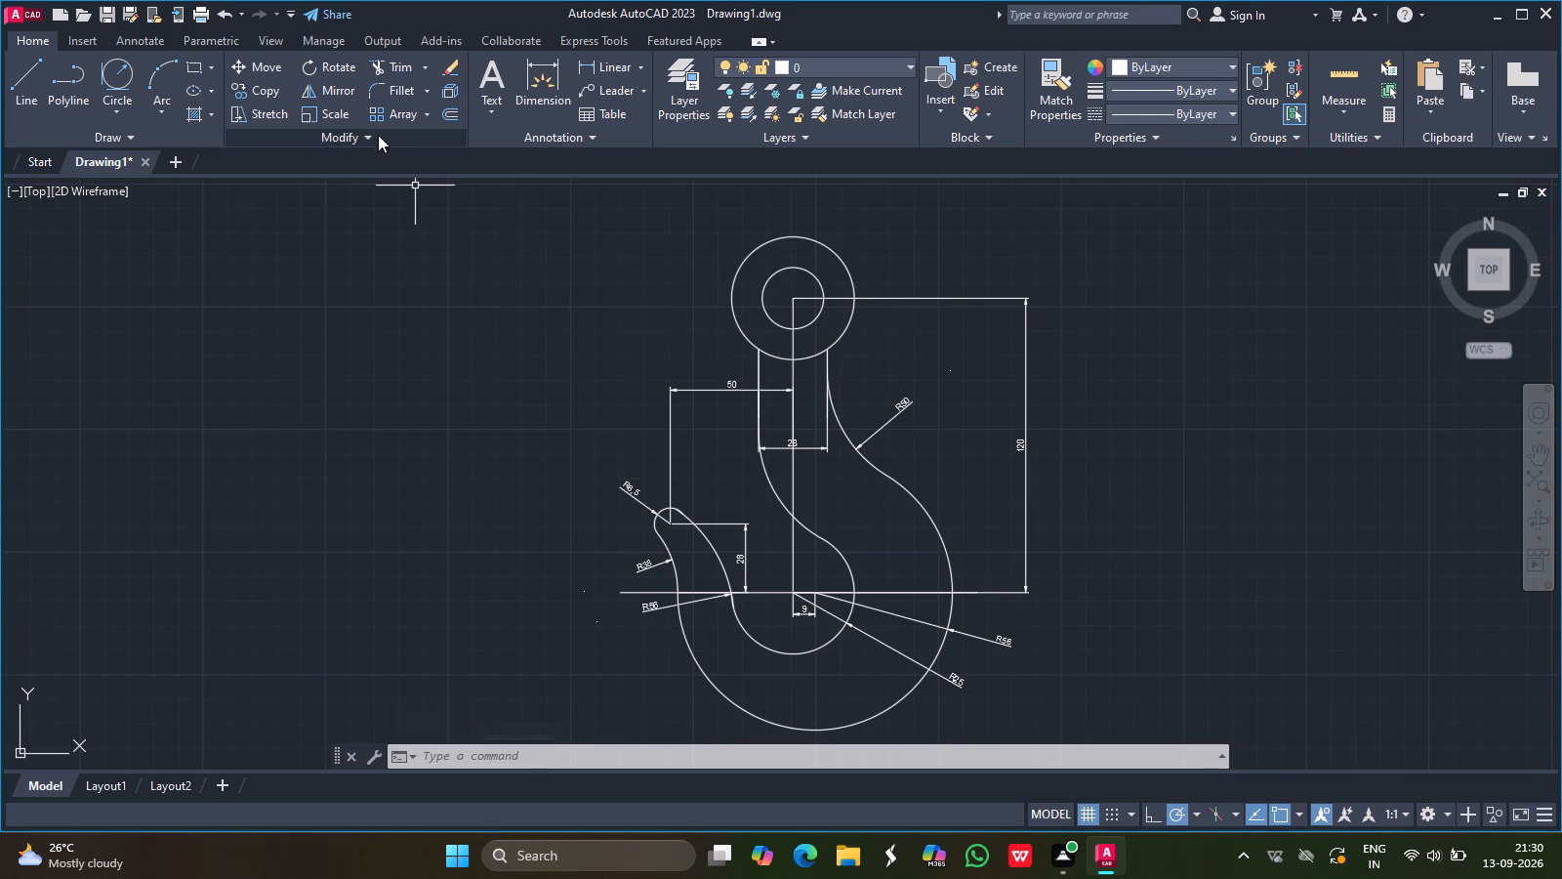
Add a diameter dimension to the eye's inner circle, with its text outside the eye on the upper left.
click(642, 67)
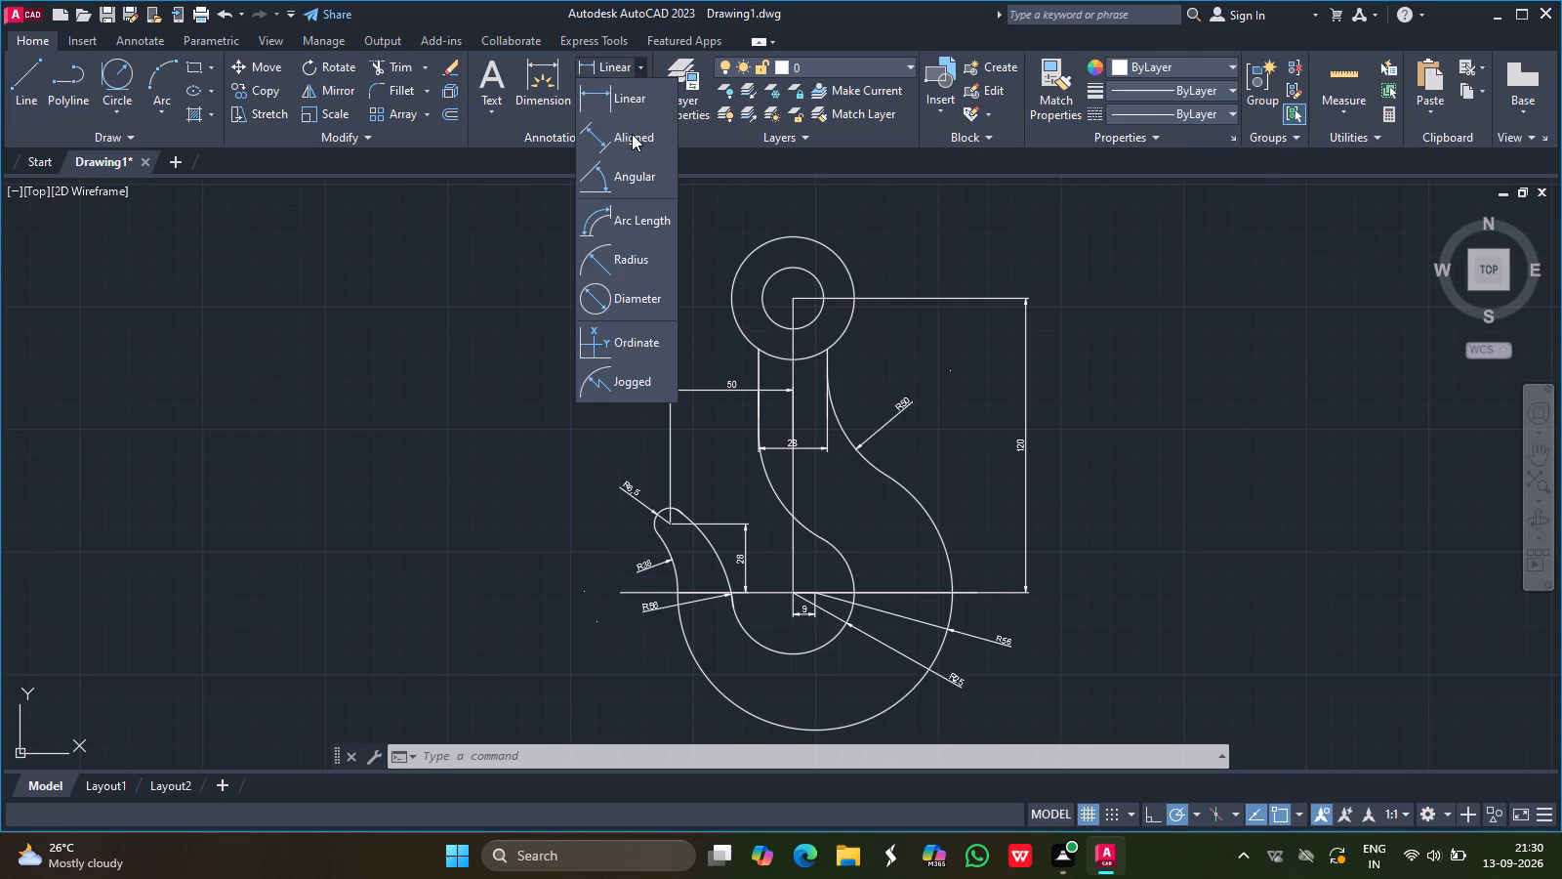
click(609, 294)
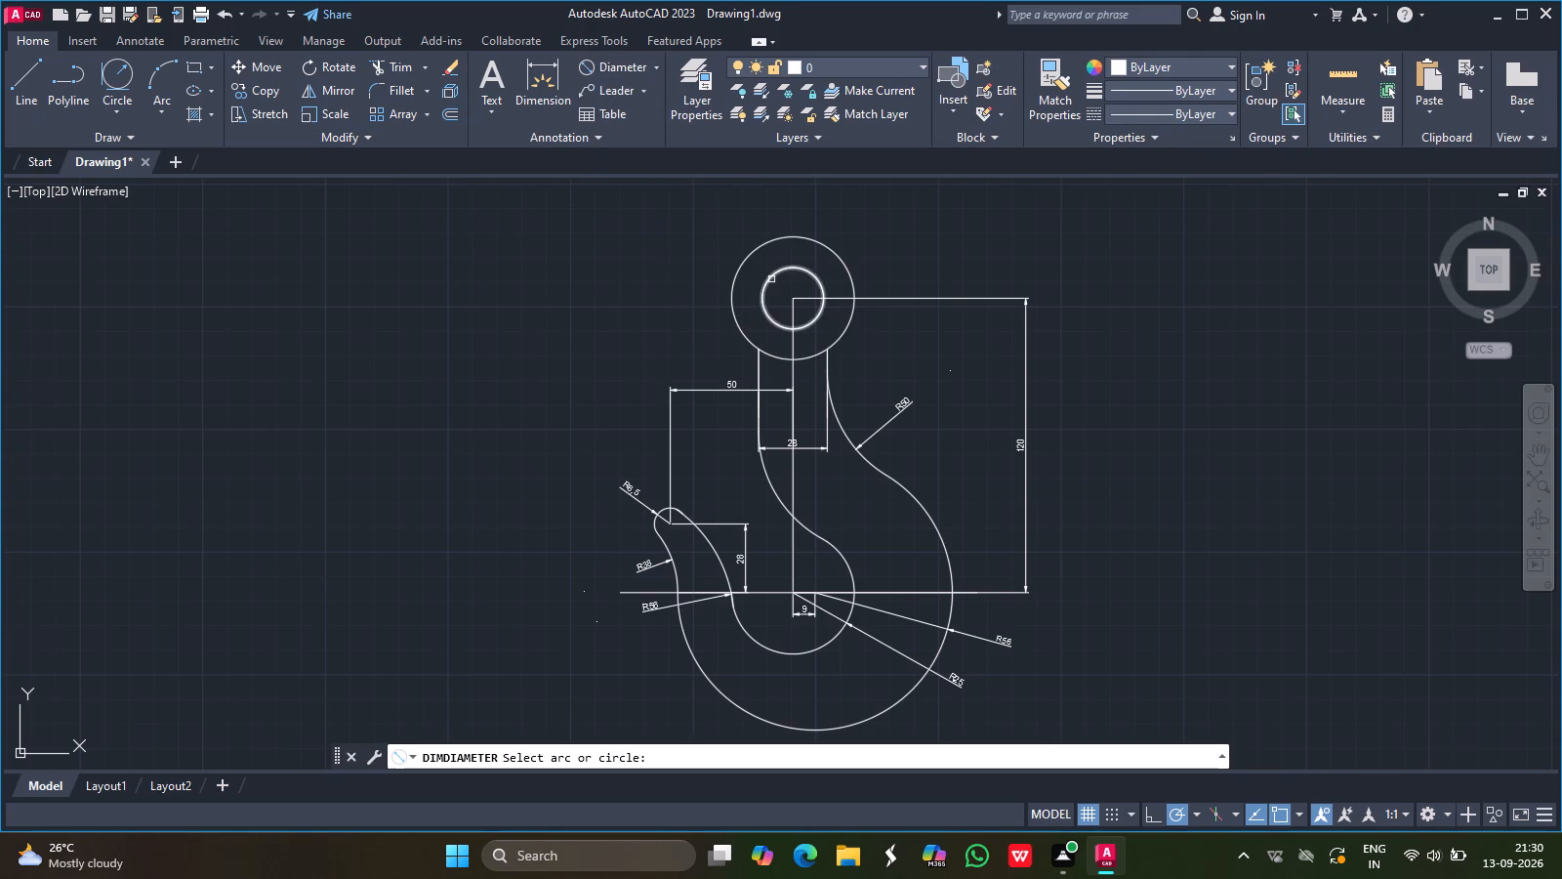
drag(772, 279, 664, 278)
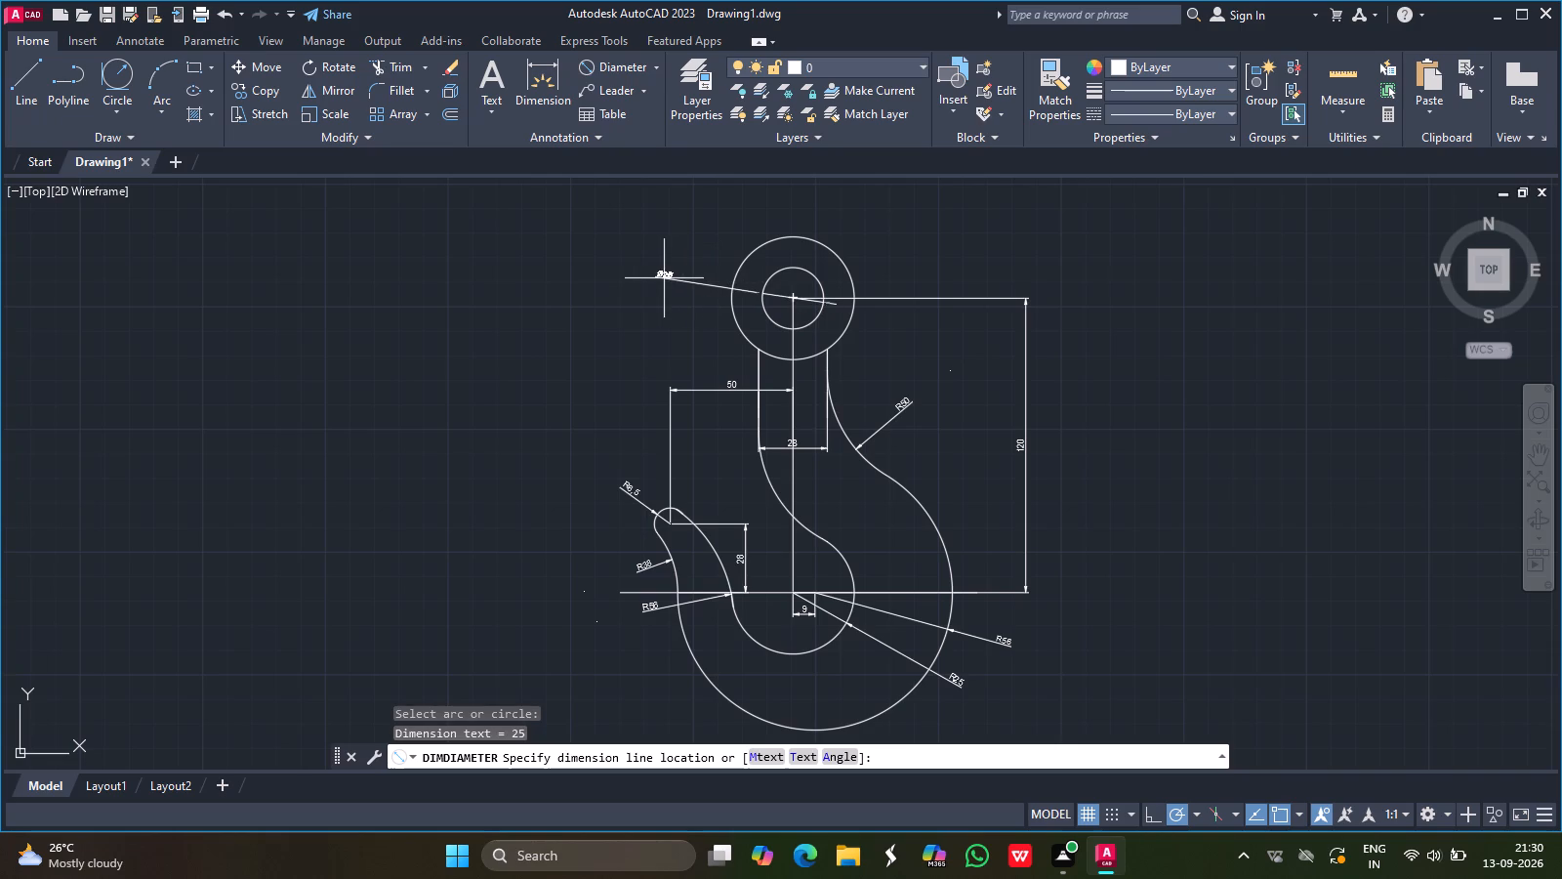
drag(664, 278, 663, 278)
click(663, 278)
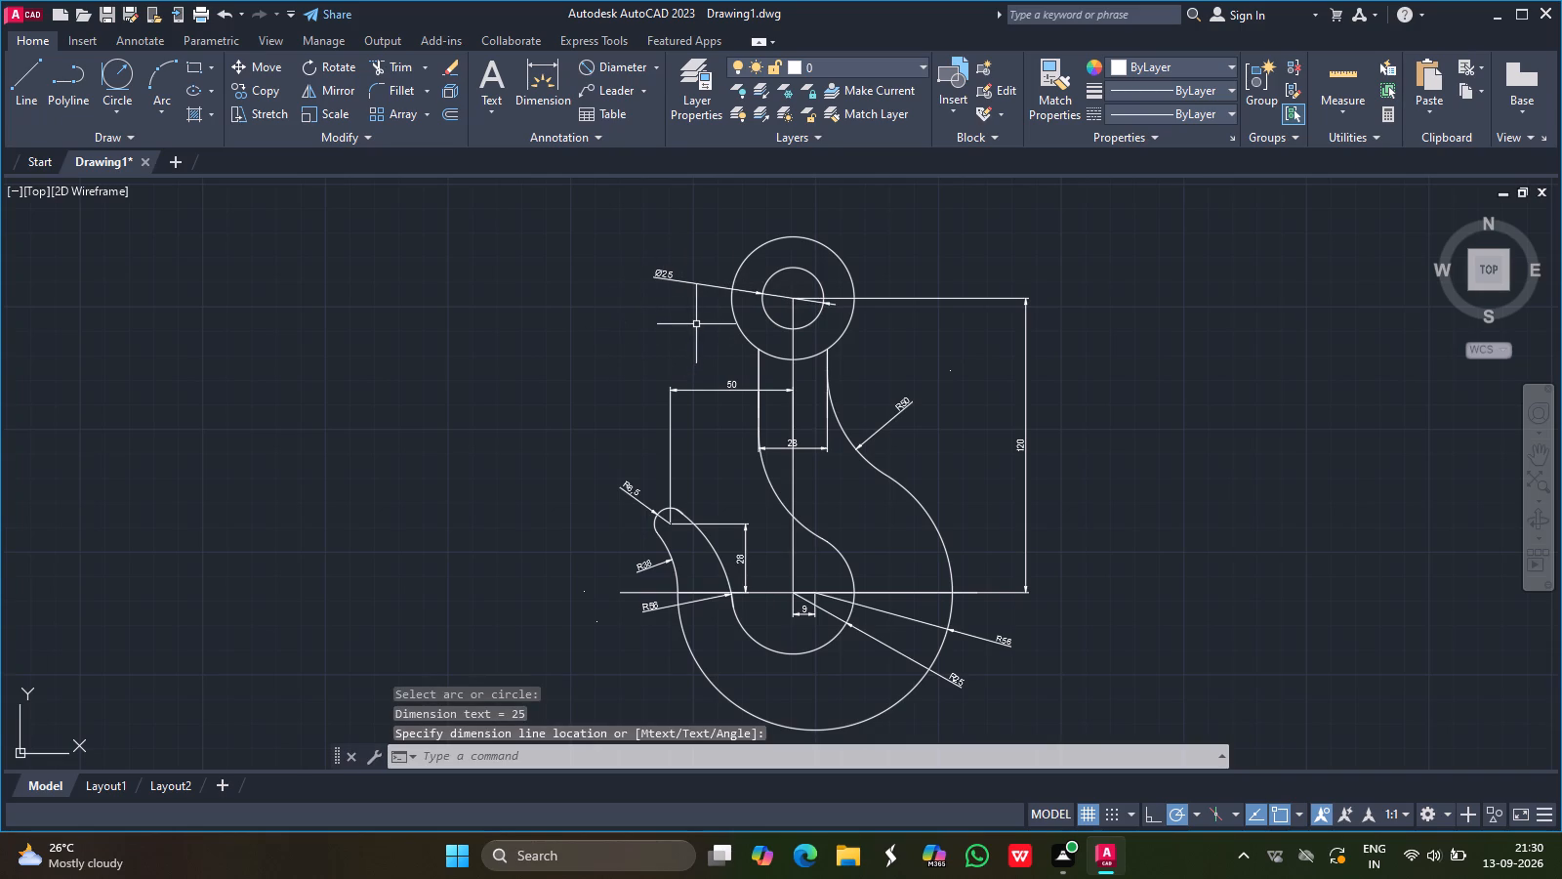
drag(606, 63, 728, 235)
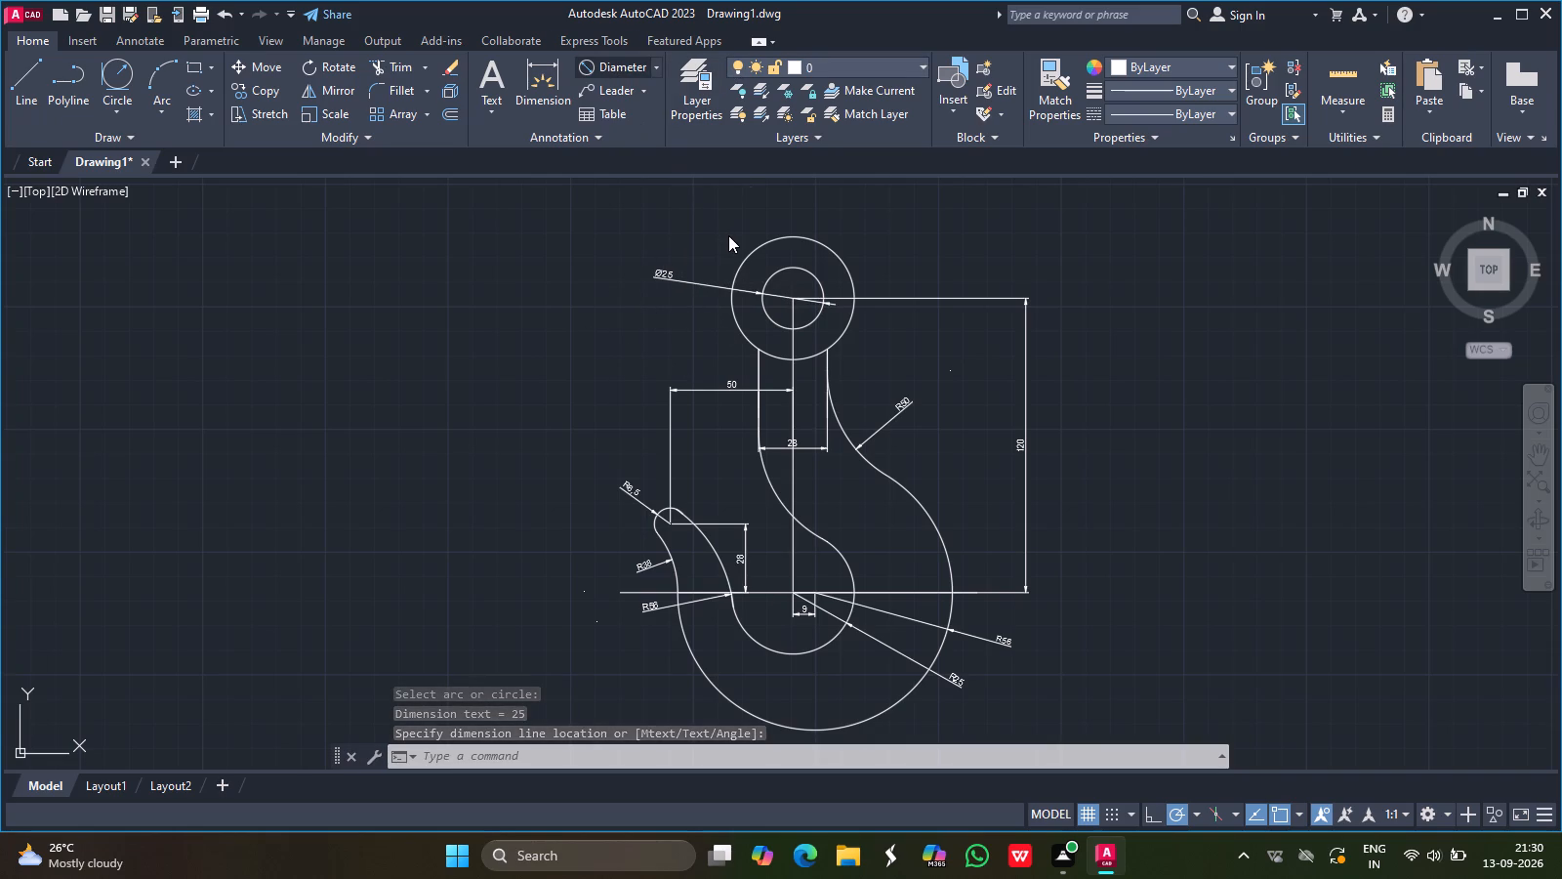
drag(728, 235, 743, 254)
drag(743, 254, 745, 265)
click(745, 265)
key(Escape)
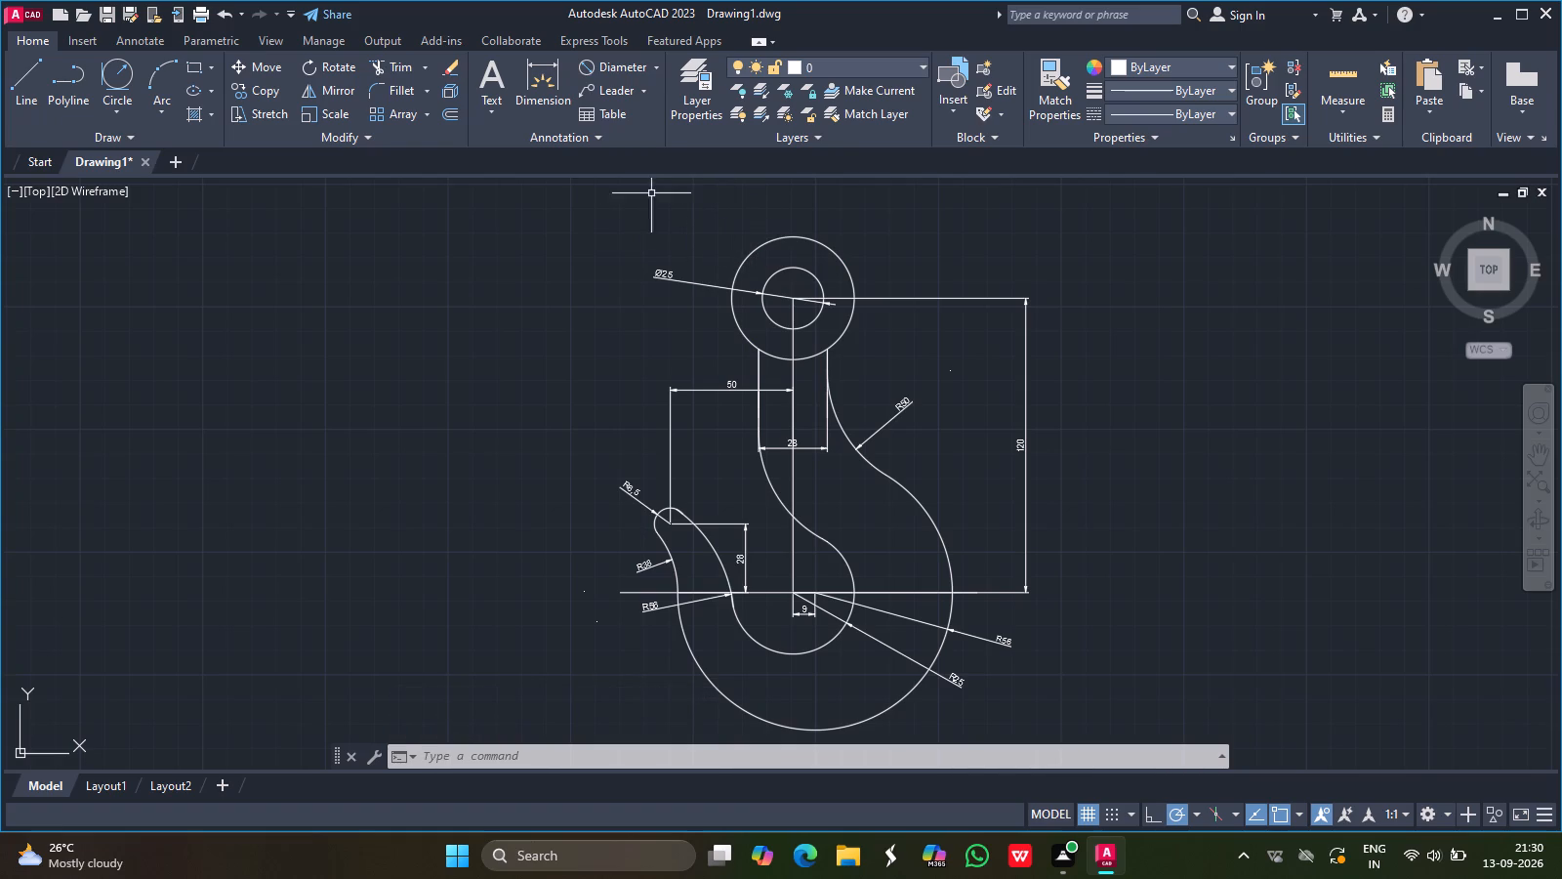
Add a diameter dimension to the eye's outer circle, with its text above the inner circle's diameter text.
click(600, 63)
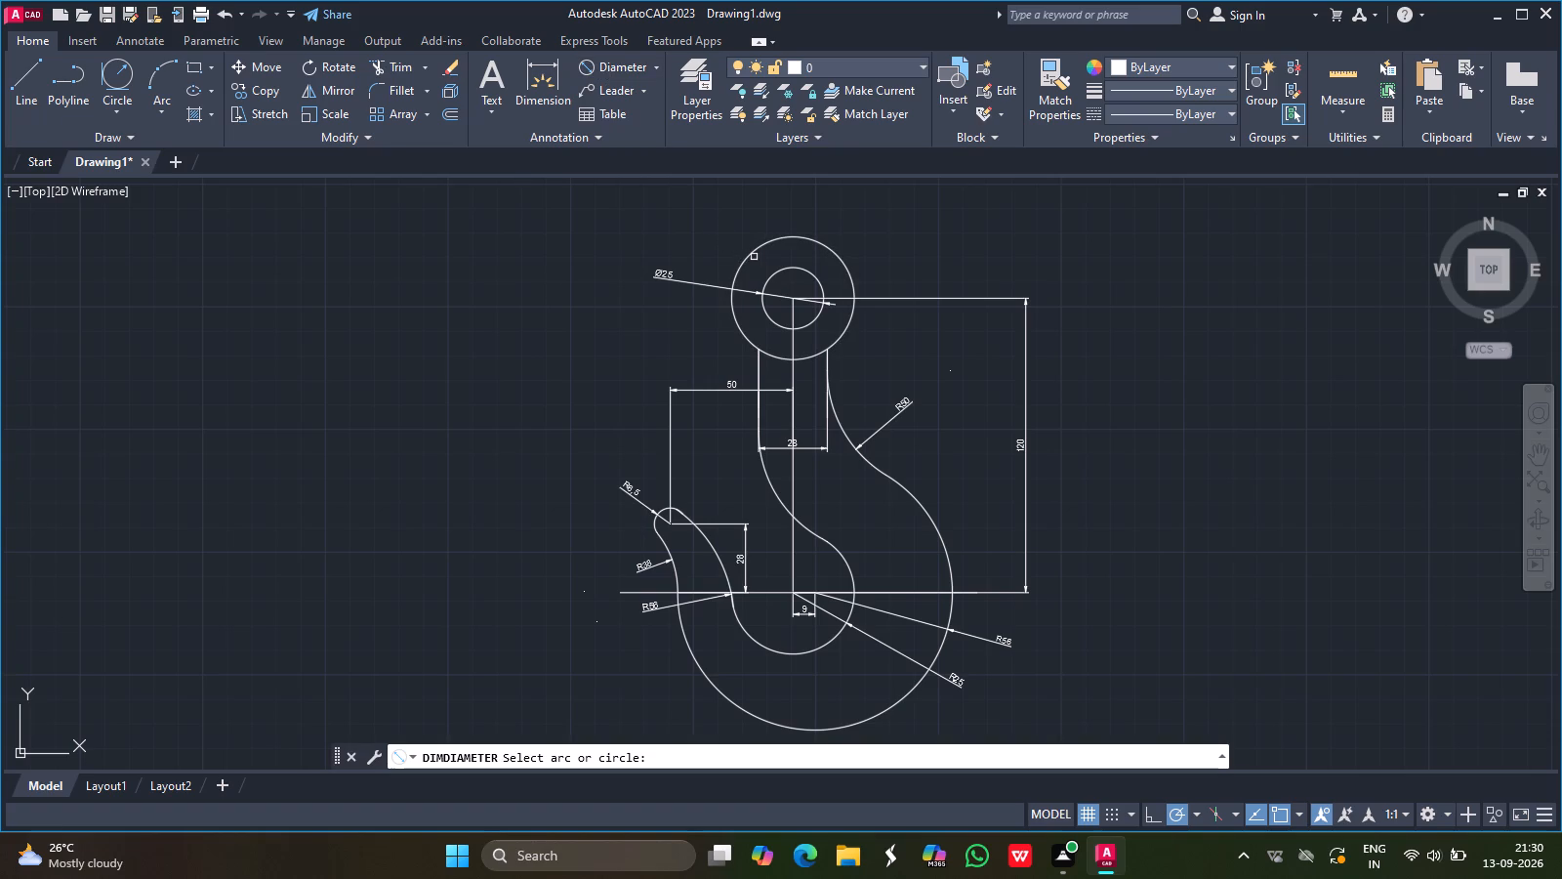
drag(752, 255, 688, 239)
click(688, 239)
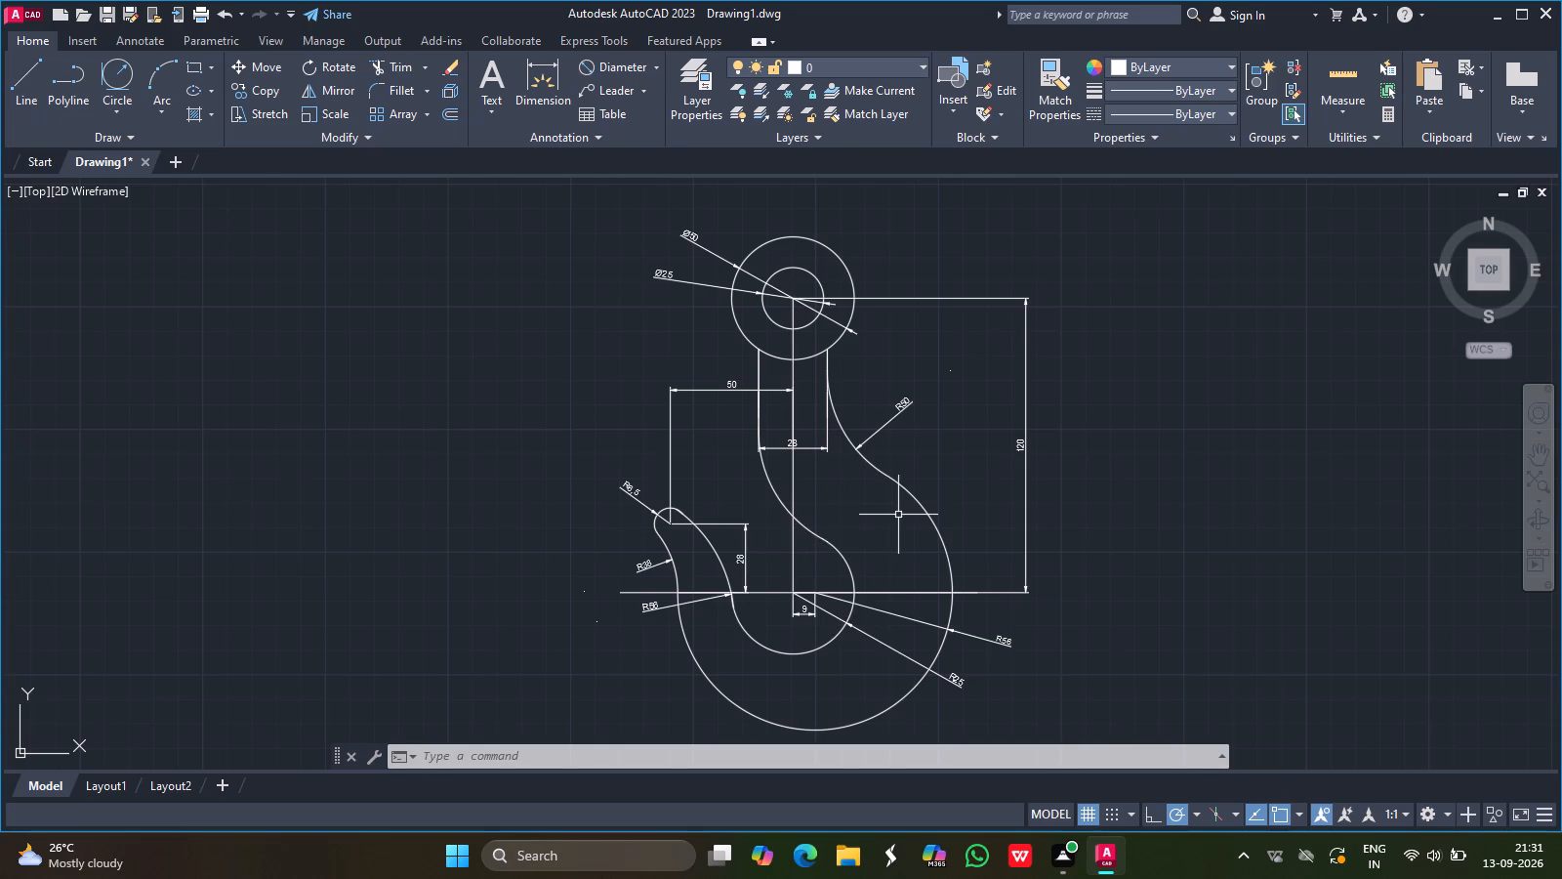
Save the drawing in the Fuji folder under Documents with the file name P16.
key(ctrl+s)
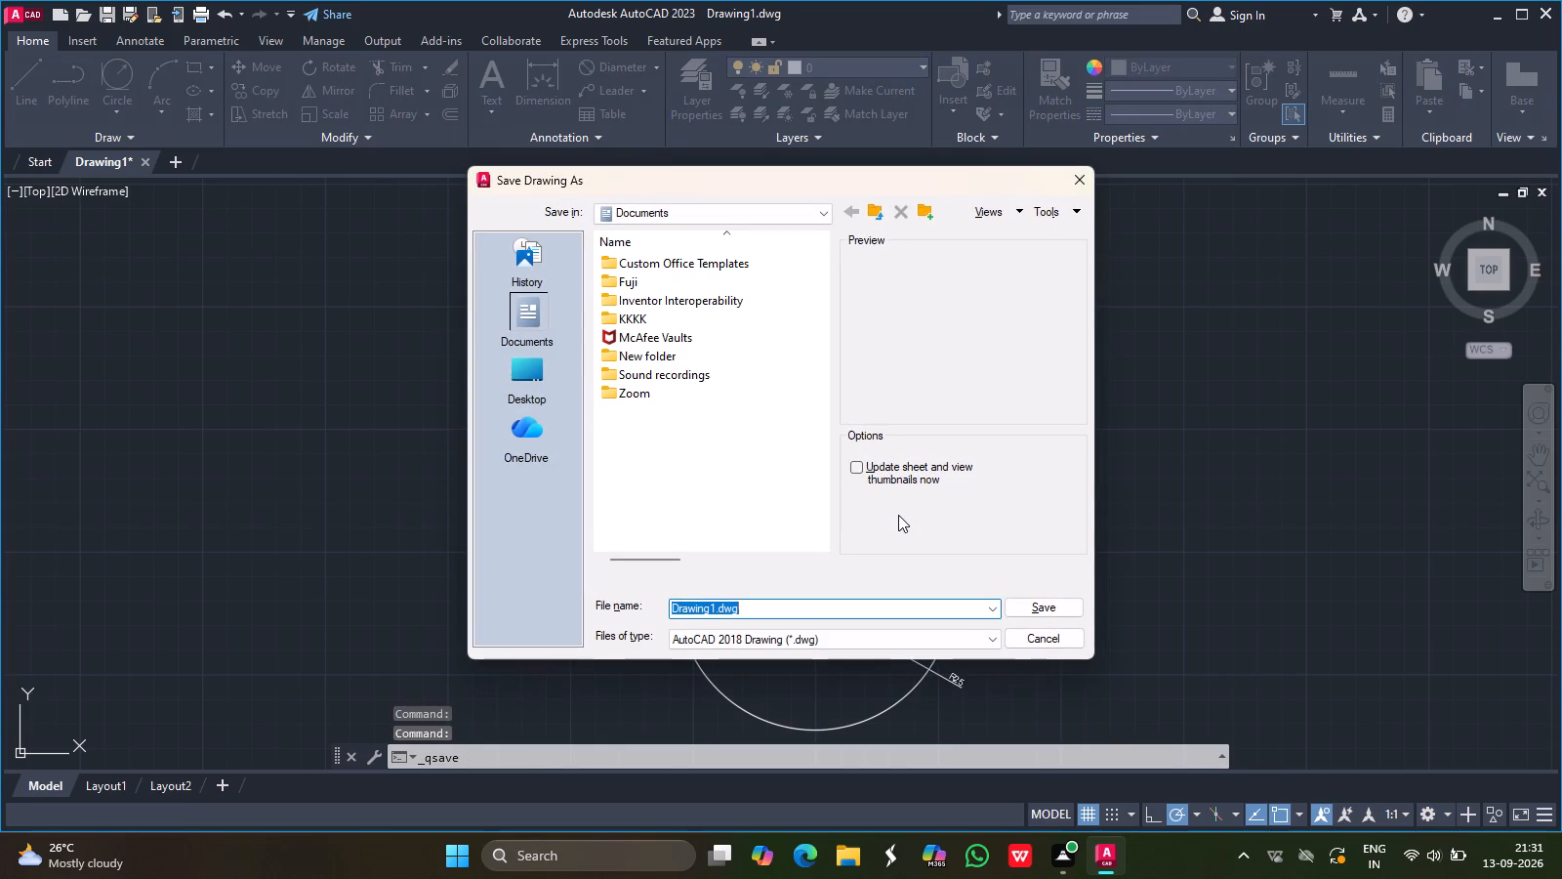
double_click(652, 278)
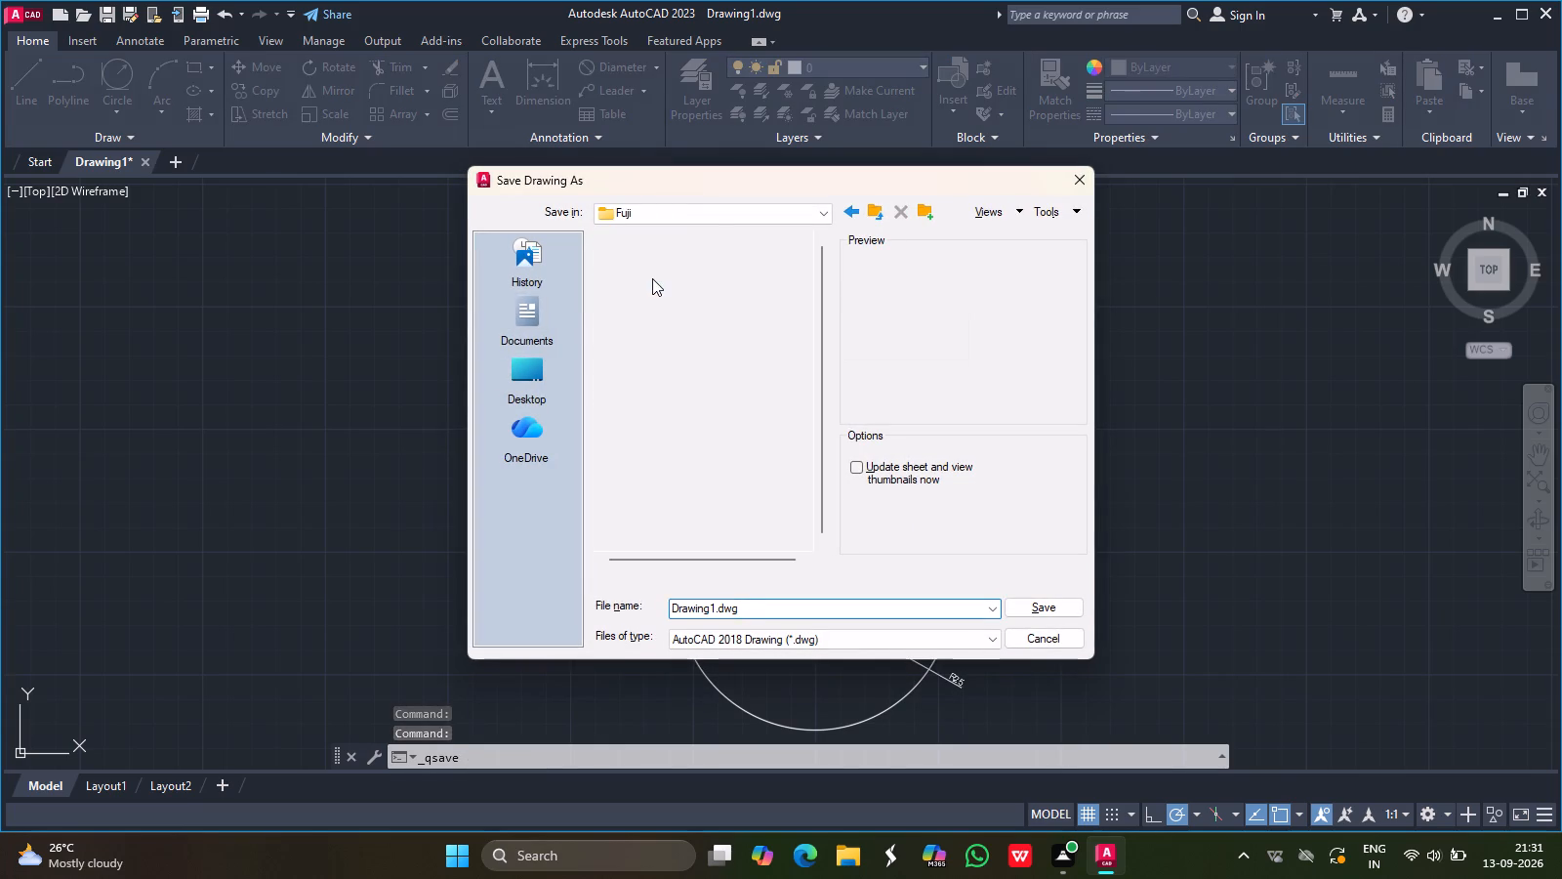
click(713, 606)
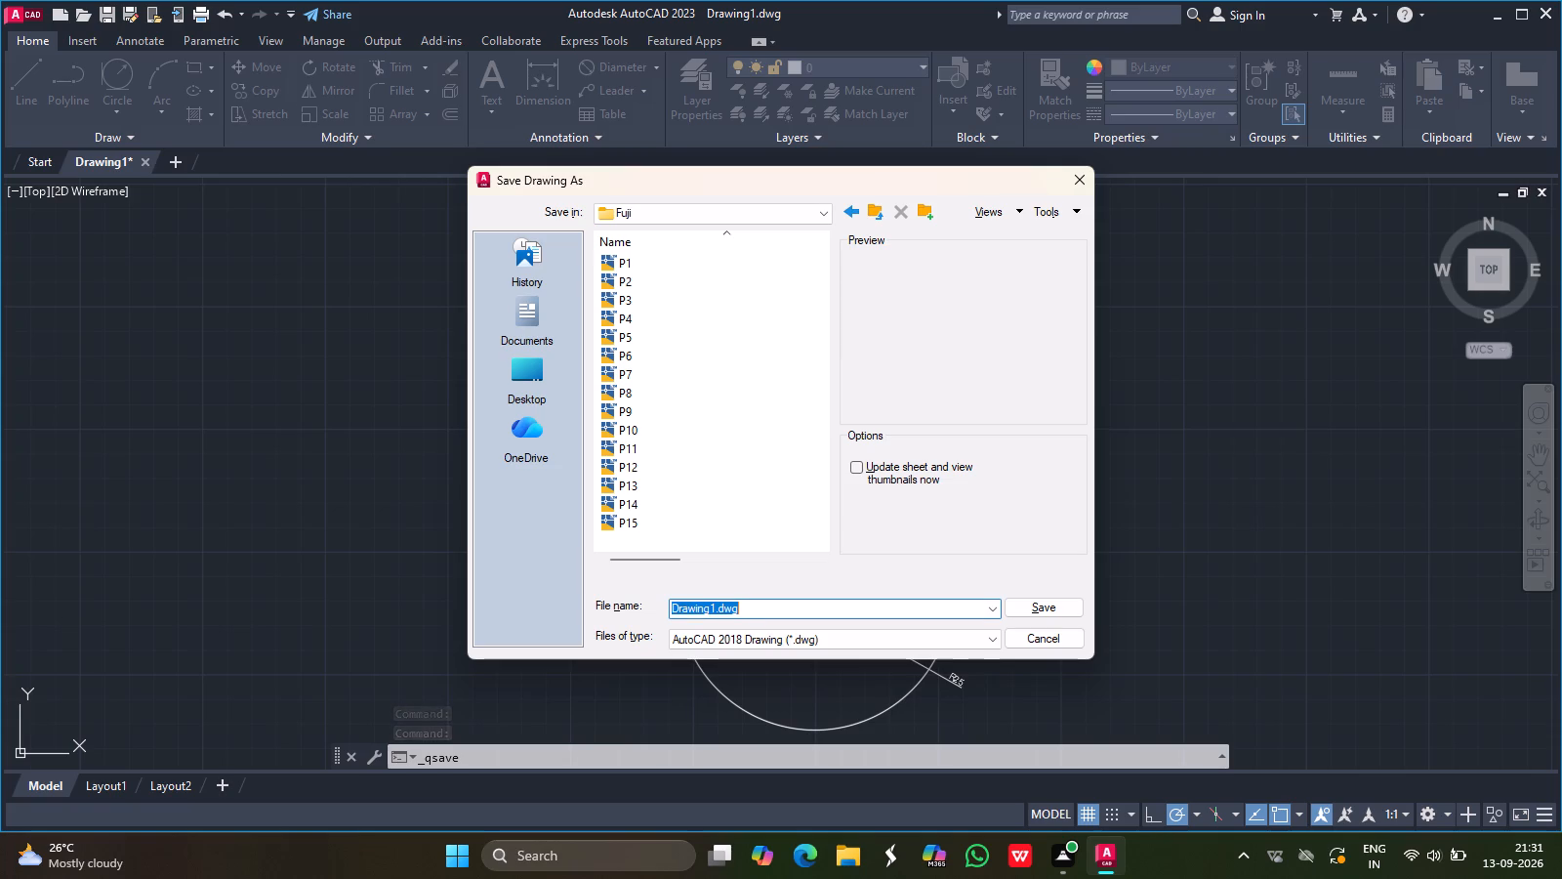
click(713, 607)
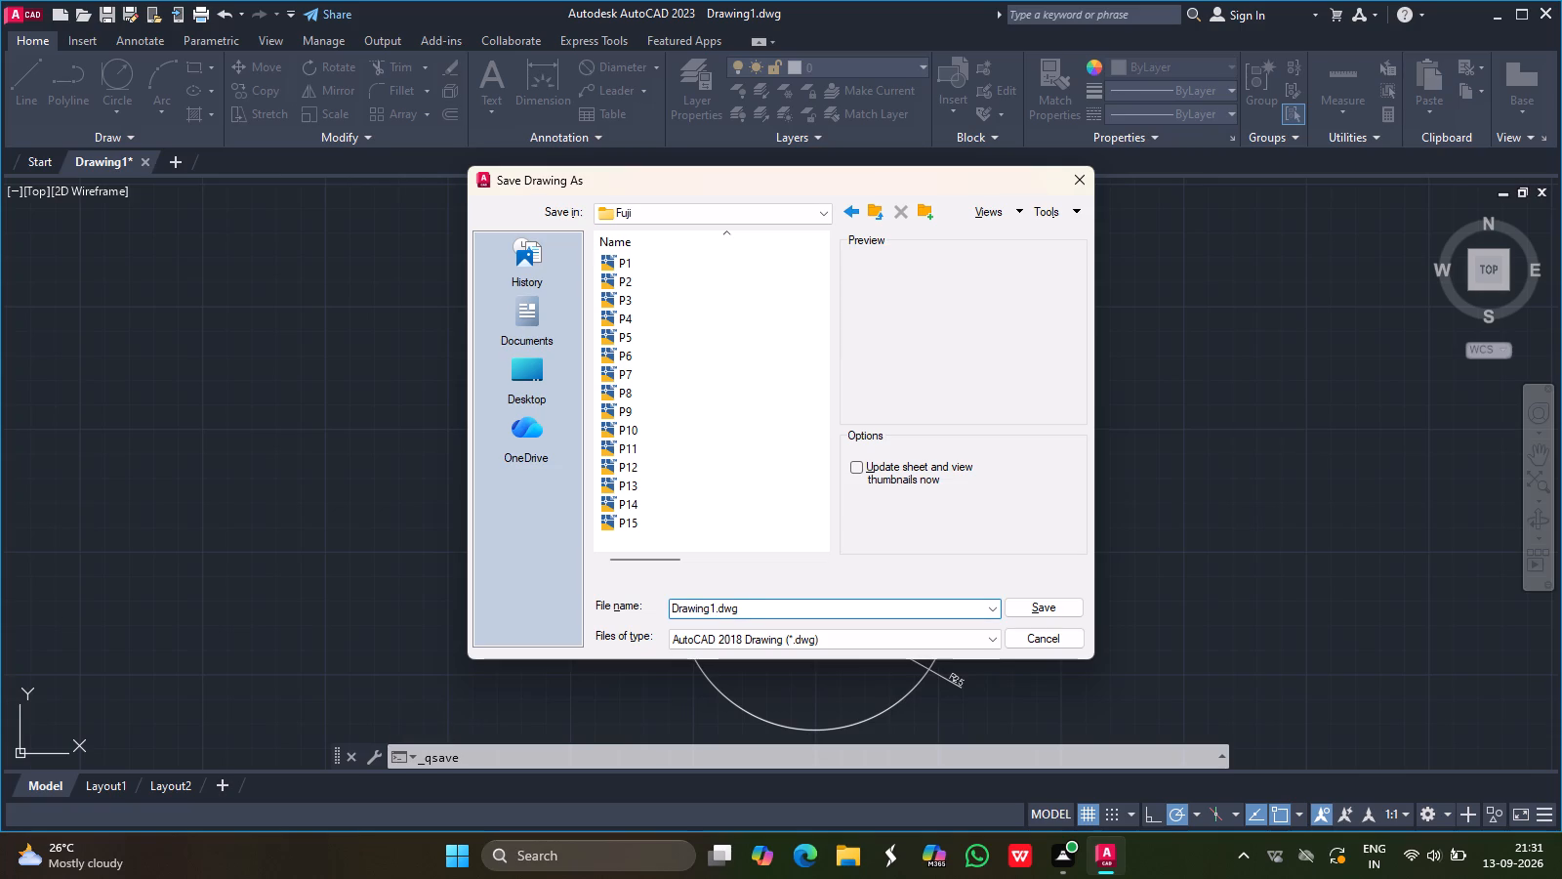
key(BackSpace)
key(BackSpace)
key(BackSpace)
key(BackSpace)
key(BackSpace)
key(BackSpace)
key(BackSpace)
key(BackSpace)
key(BackSpace)
key(BackSpace)
key(BackSpace)
key(BackSpace)
key(BackSpace)
key(BackSpace)
key(BackSpace)
key(BackSpace)
key(BackSpace)
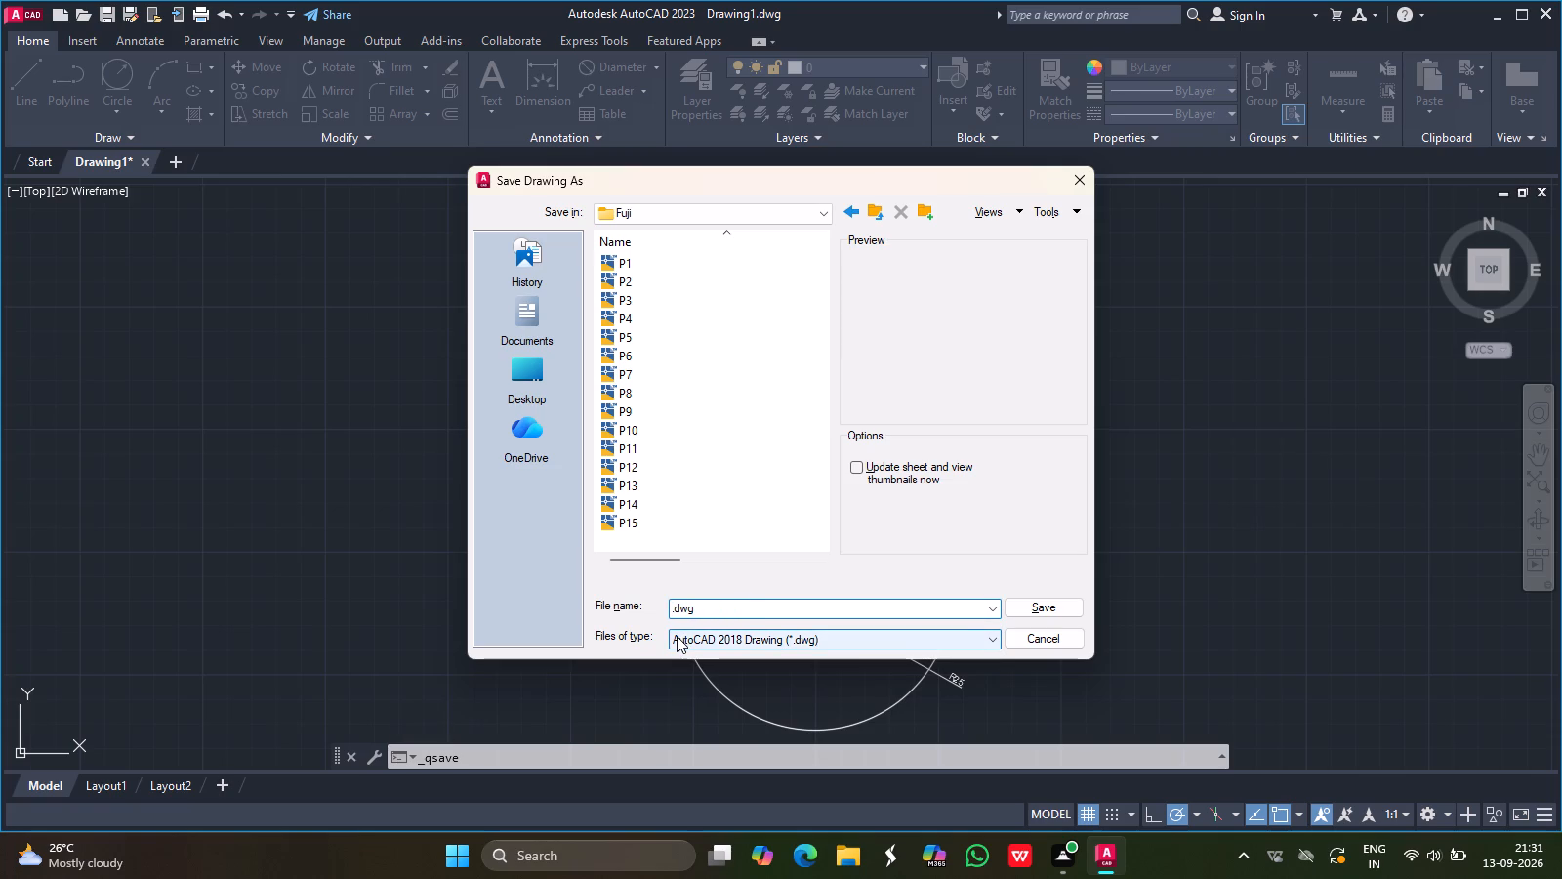
key(shift+p)
key(BackSpace)
text(P16)
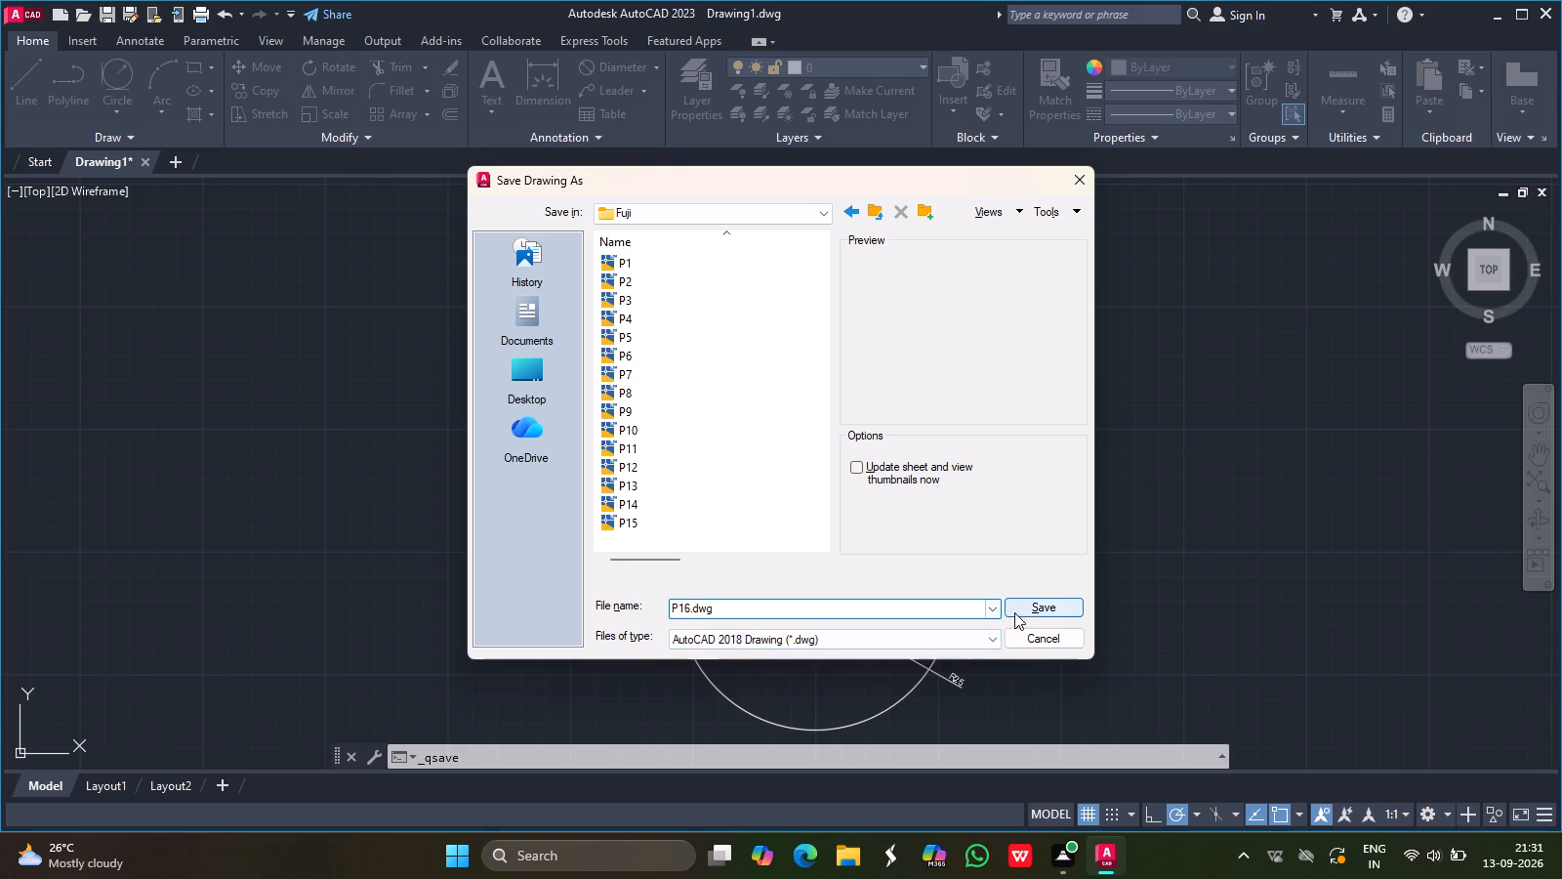
click(1023, 615)
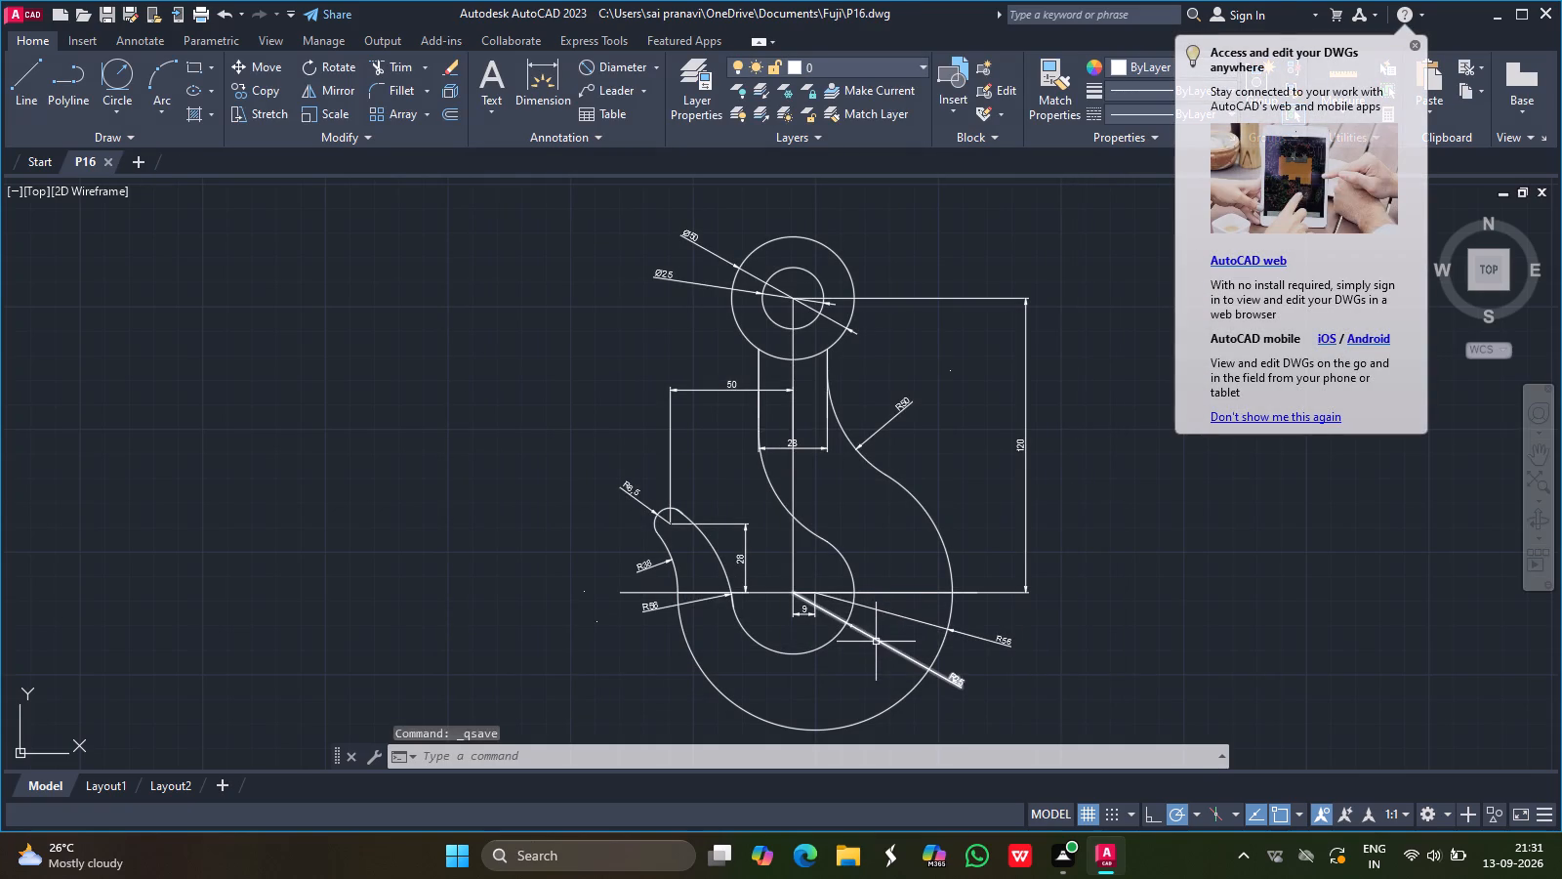
Set up a plot with DWG To PDF.pc3, centred, in landscape orientation, using a window around the whole dimensioned hook.
key(ctrl+p)
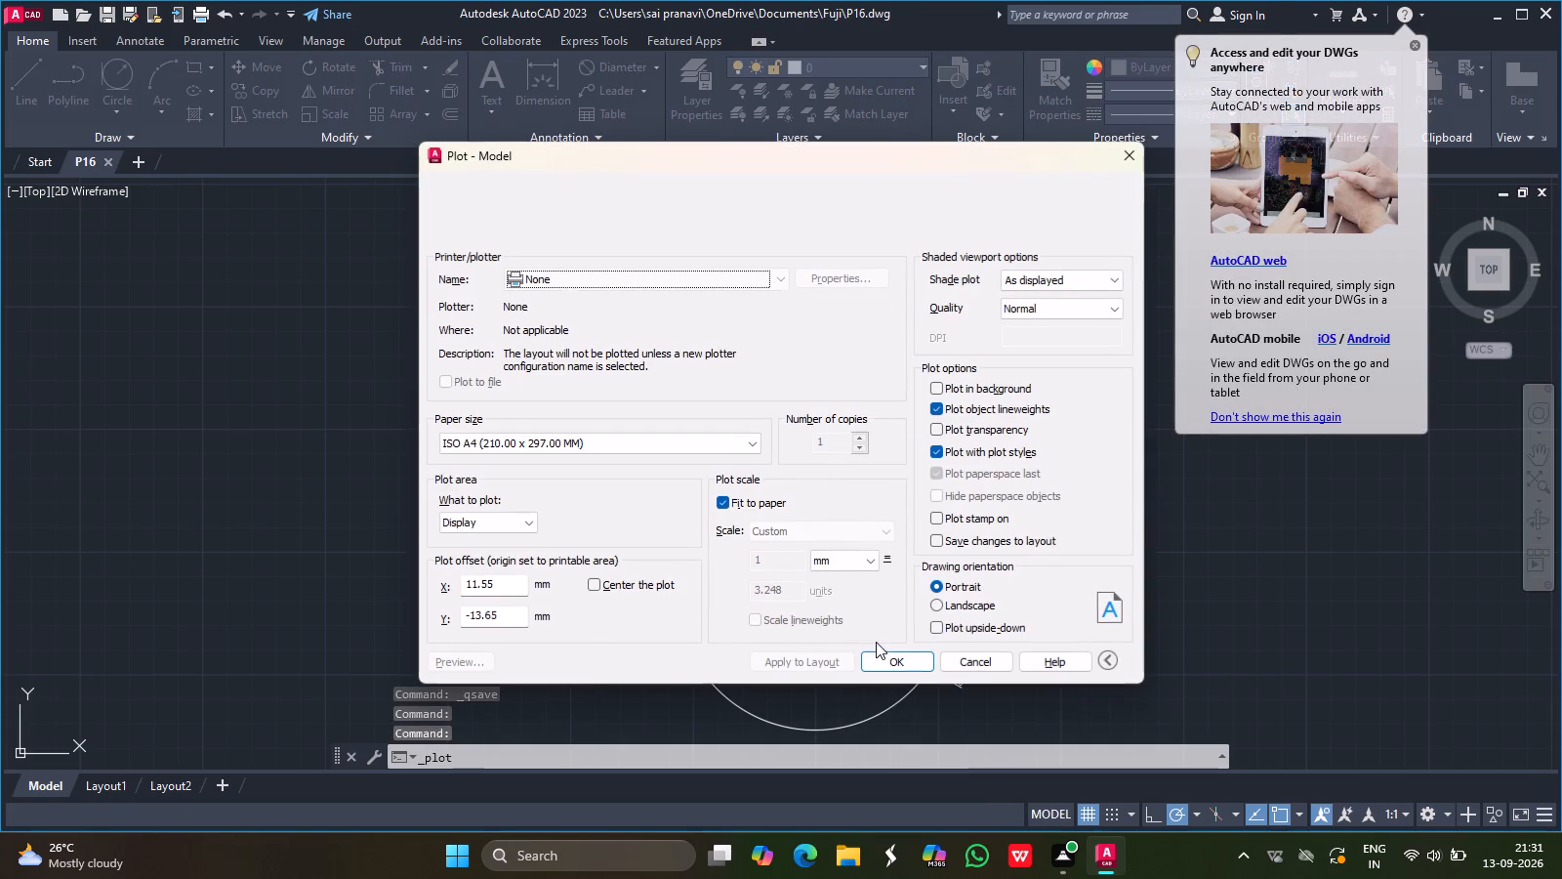
click(640, 280)
click(582, 513)
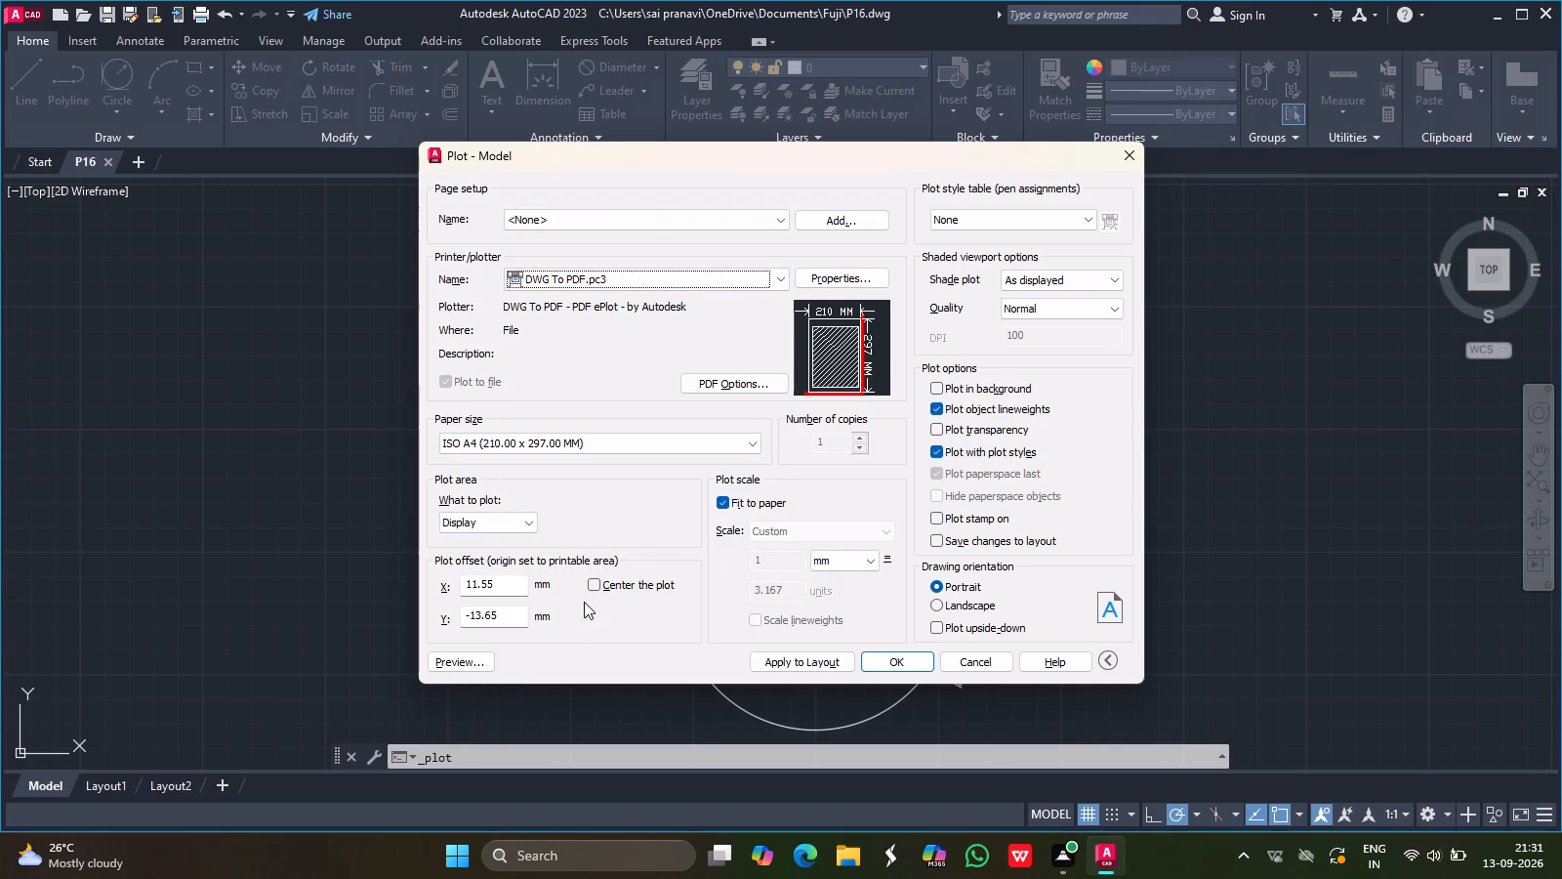
click(598, 582)
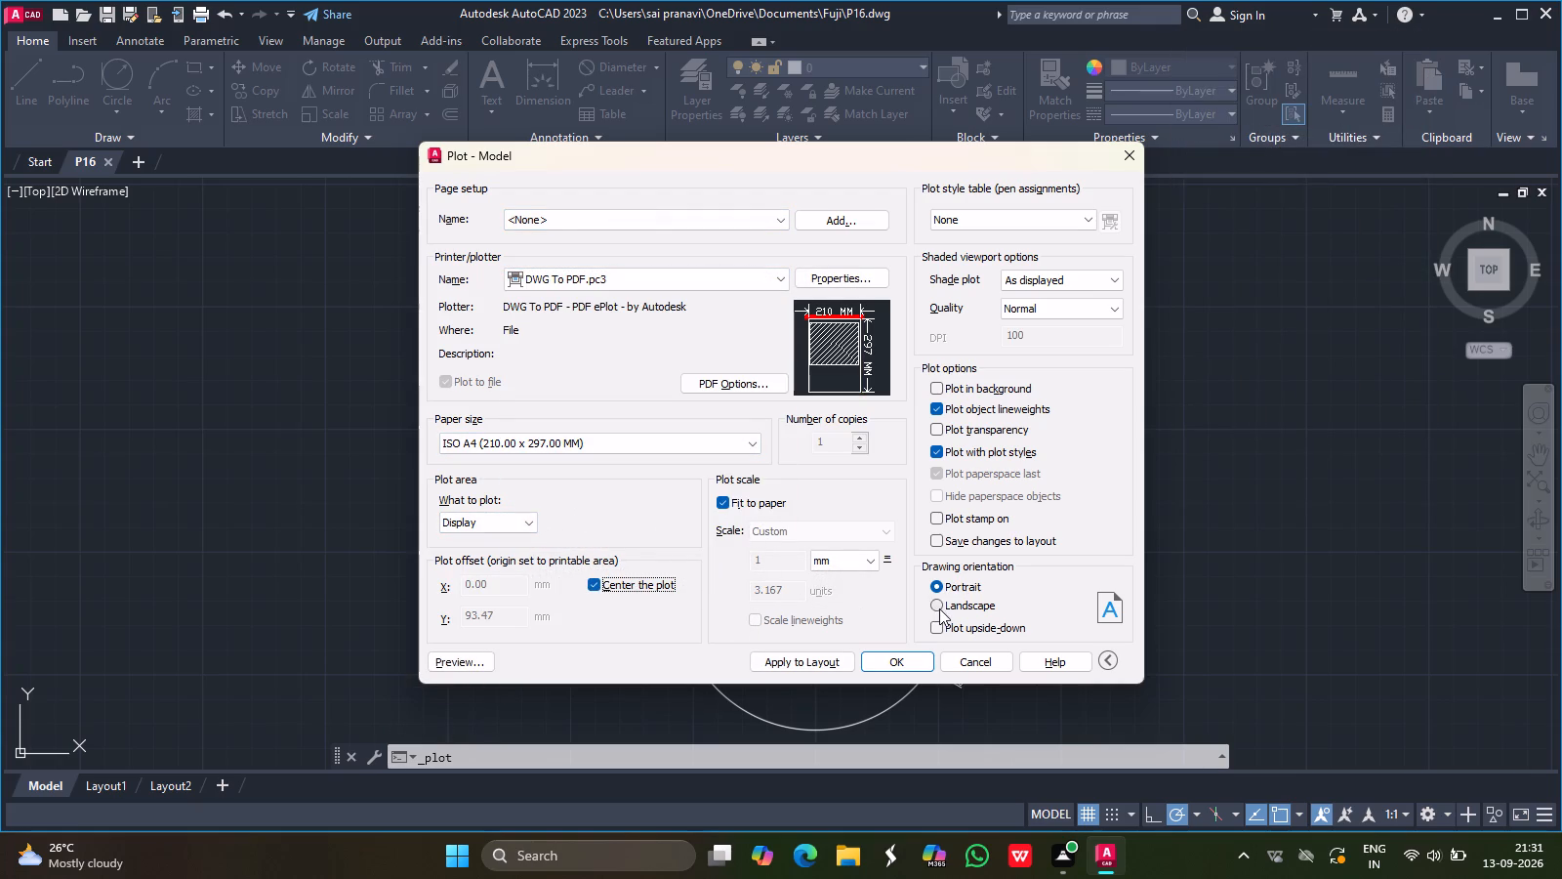
click(939, 608)
click(509, 518)
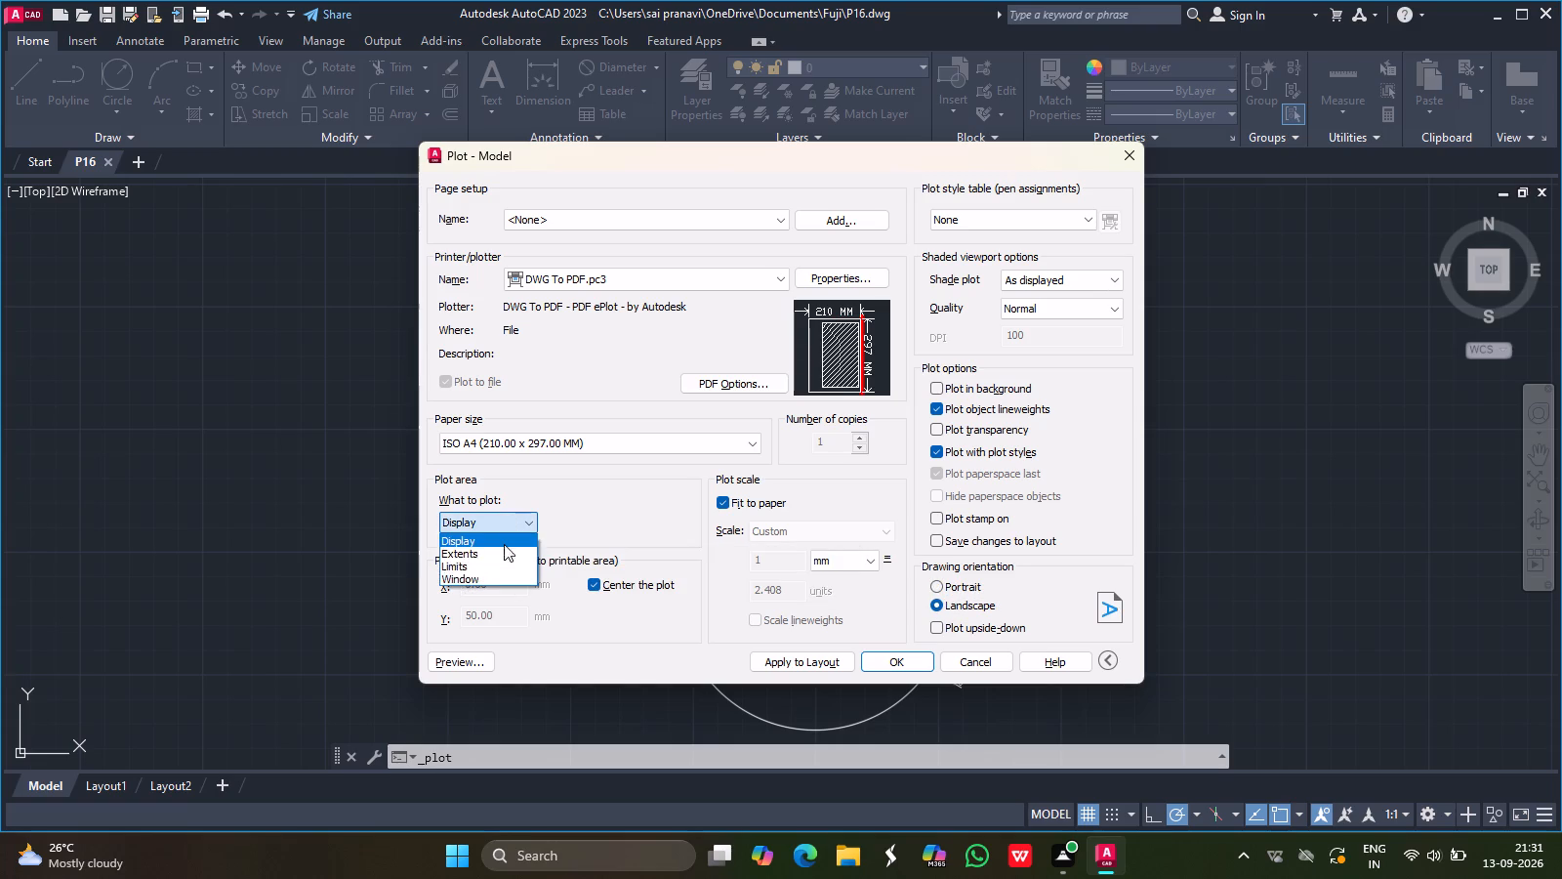
click(479, 576)
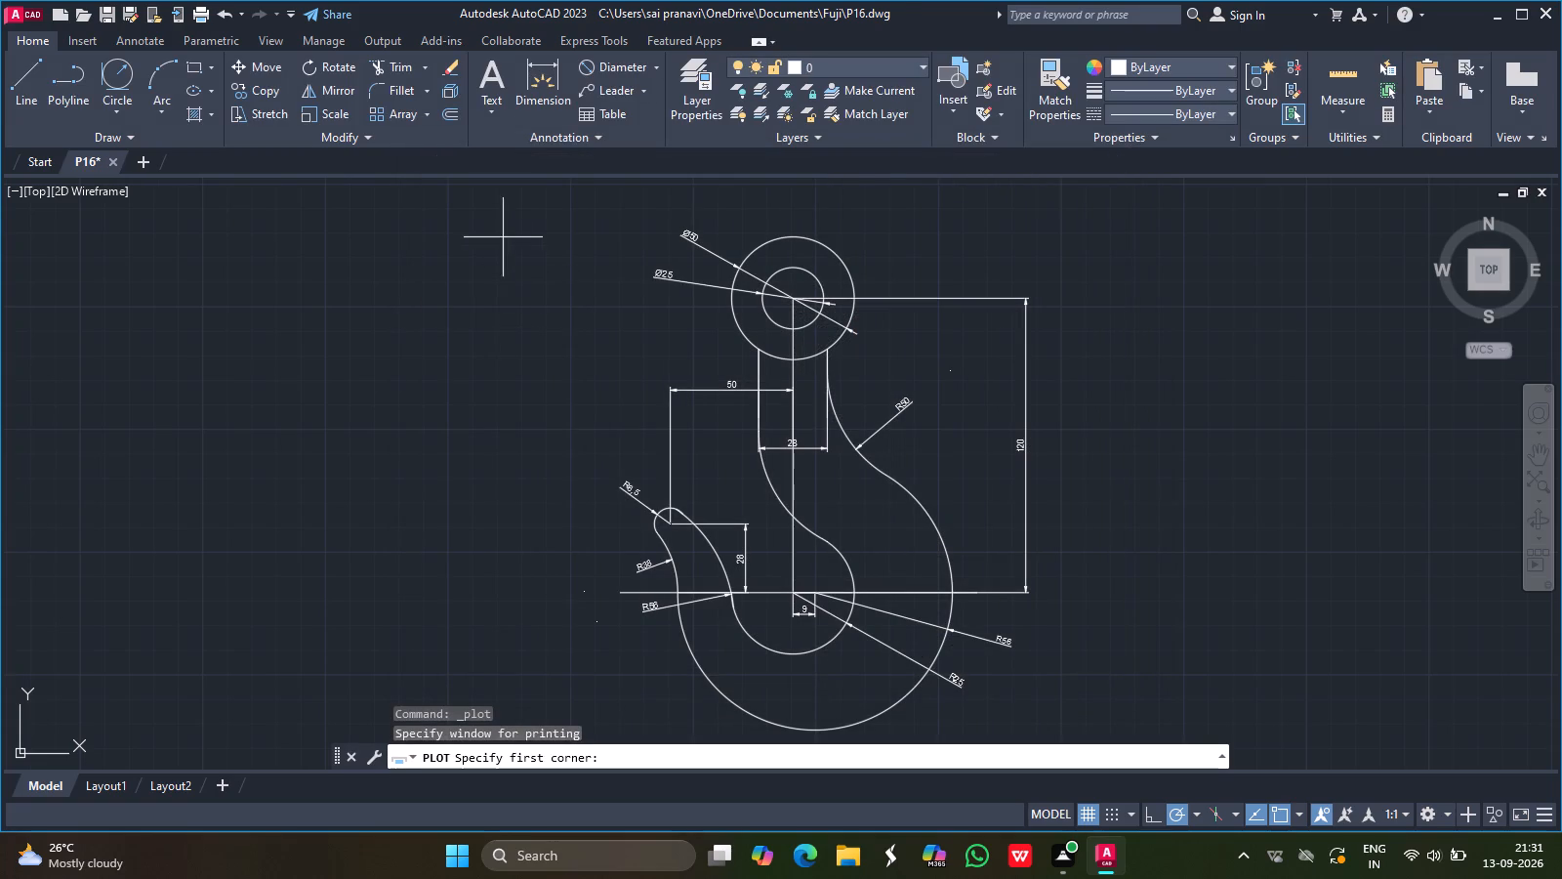
drag(524, 205, 925, 446)
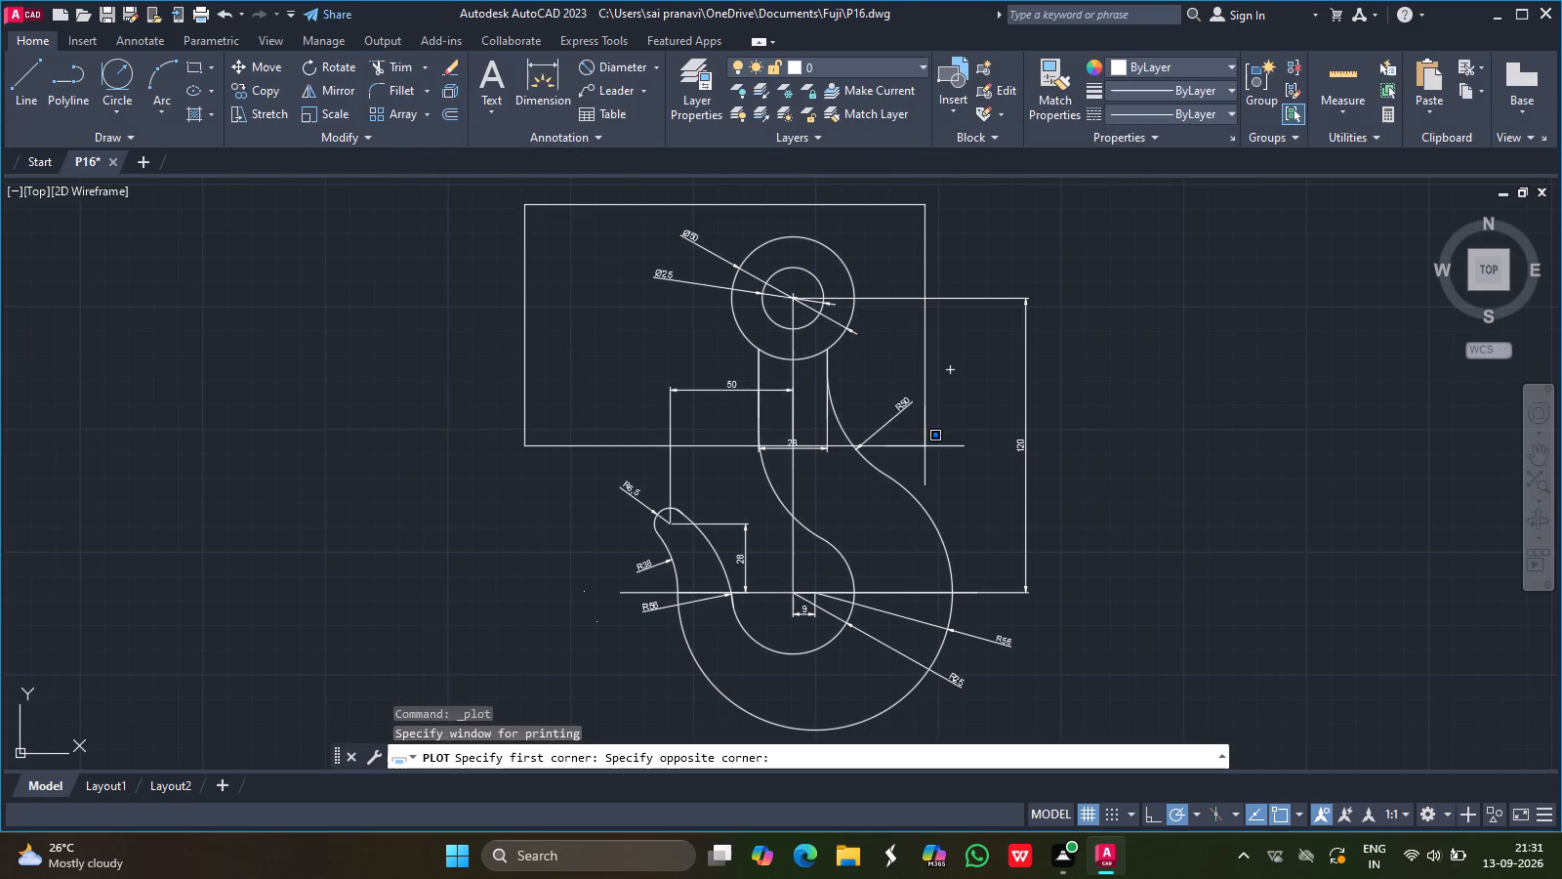
click(1095, 734)
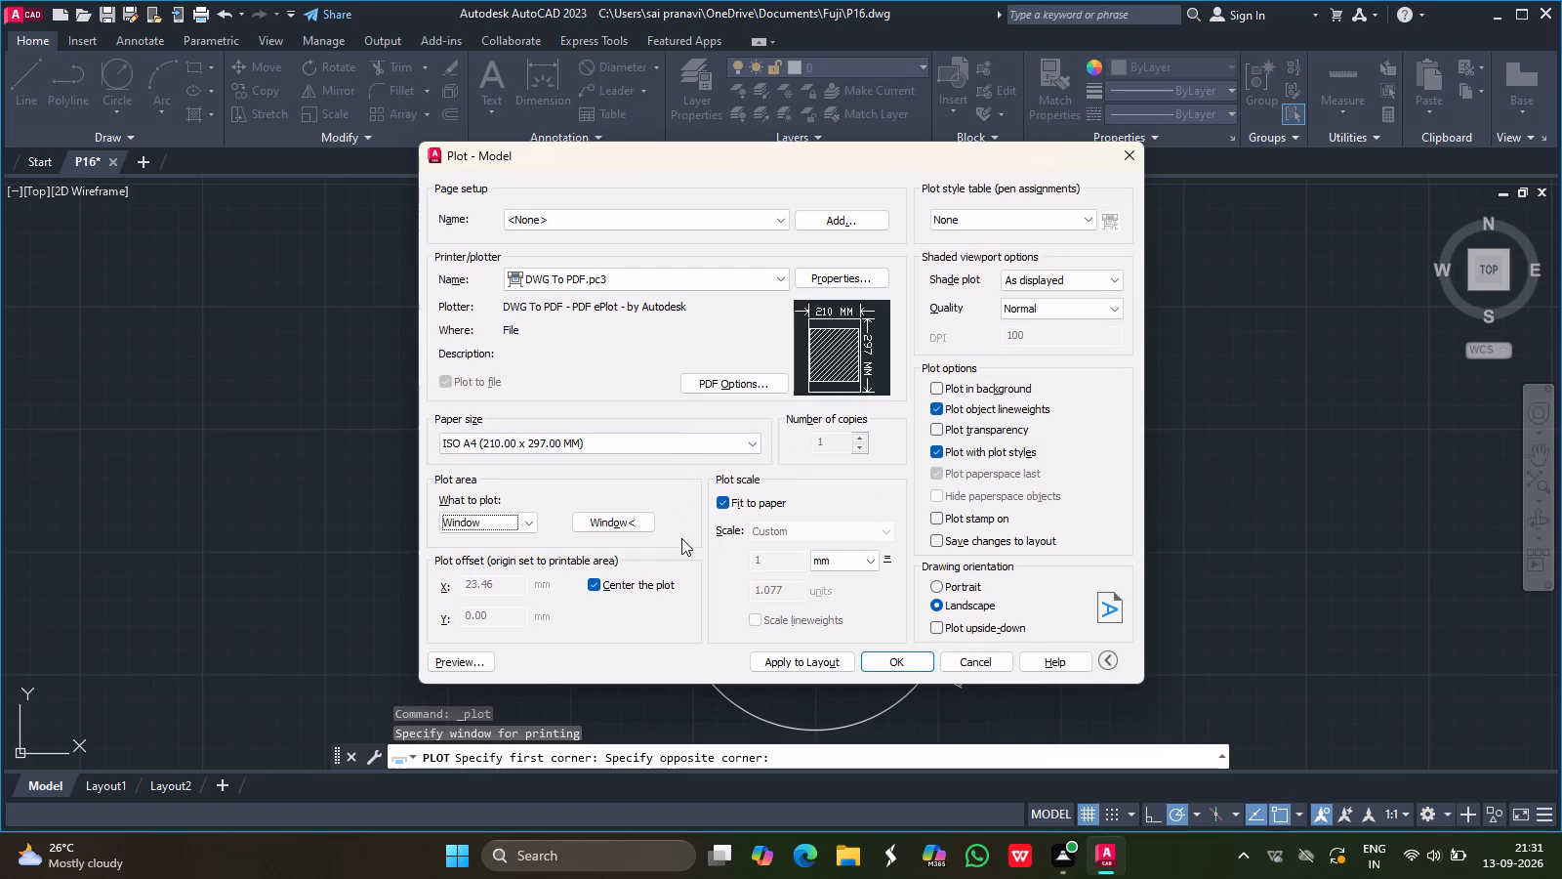
Plot the drawing to P16-Model.pdf in the Fuji folder.
click(900, 665)
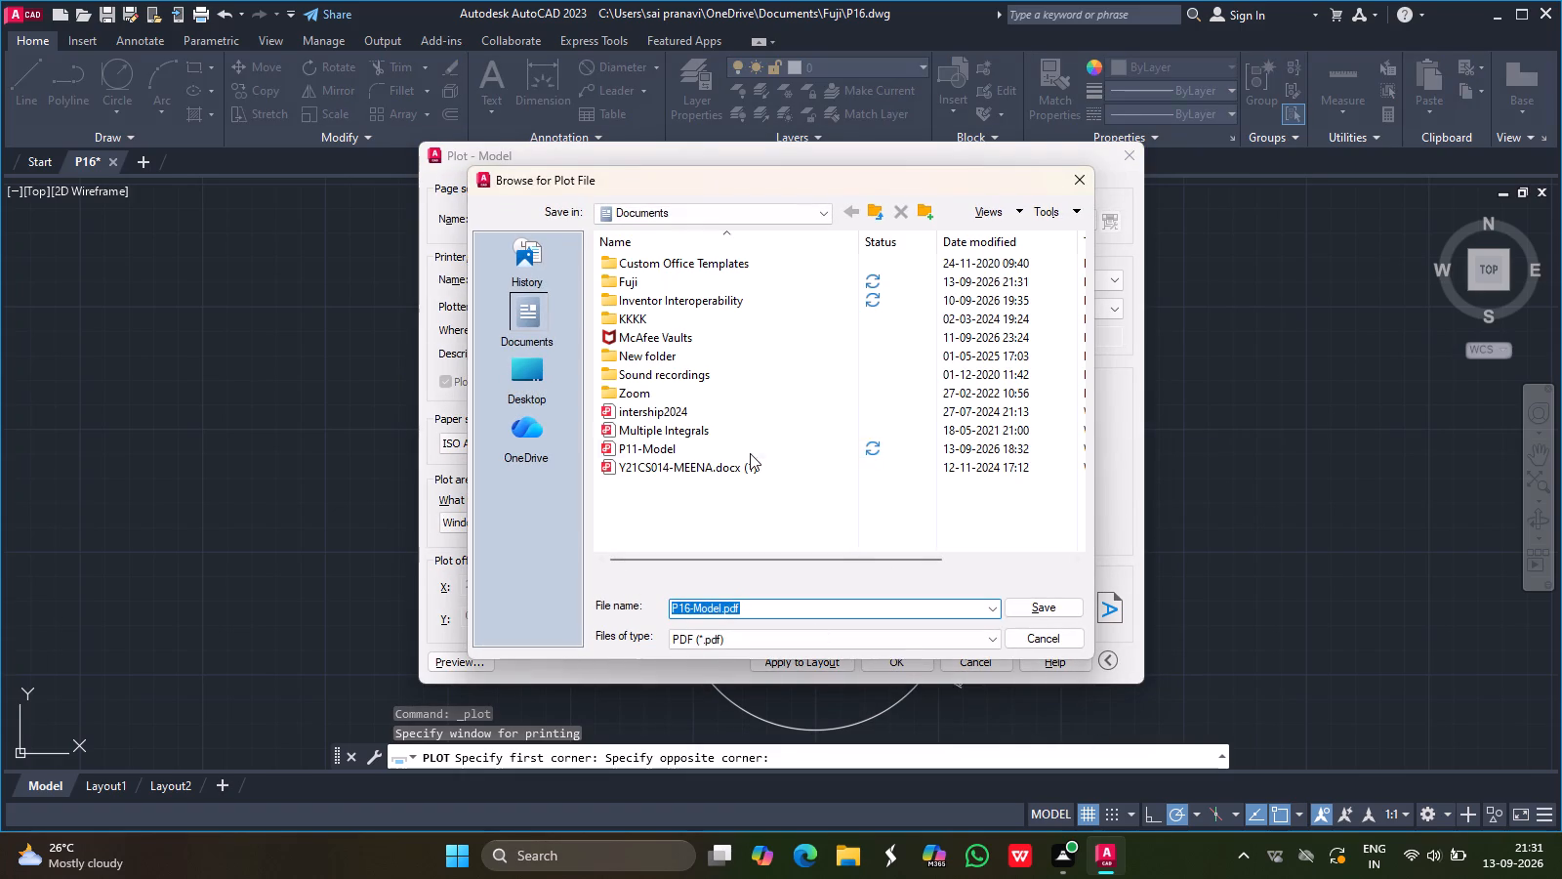
double_click(637, 277)
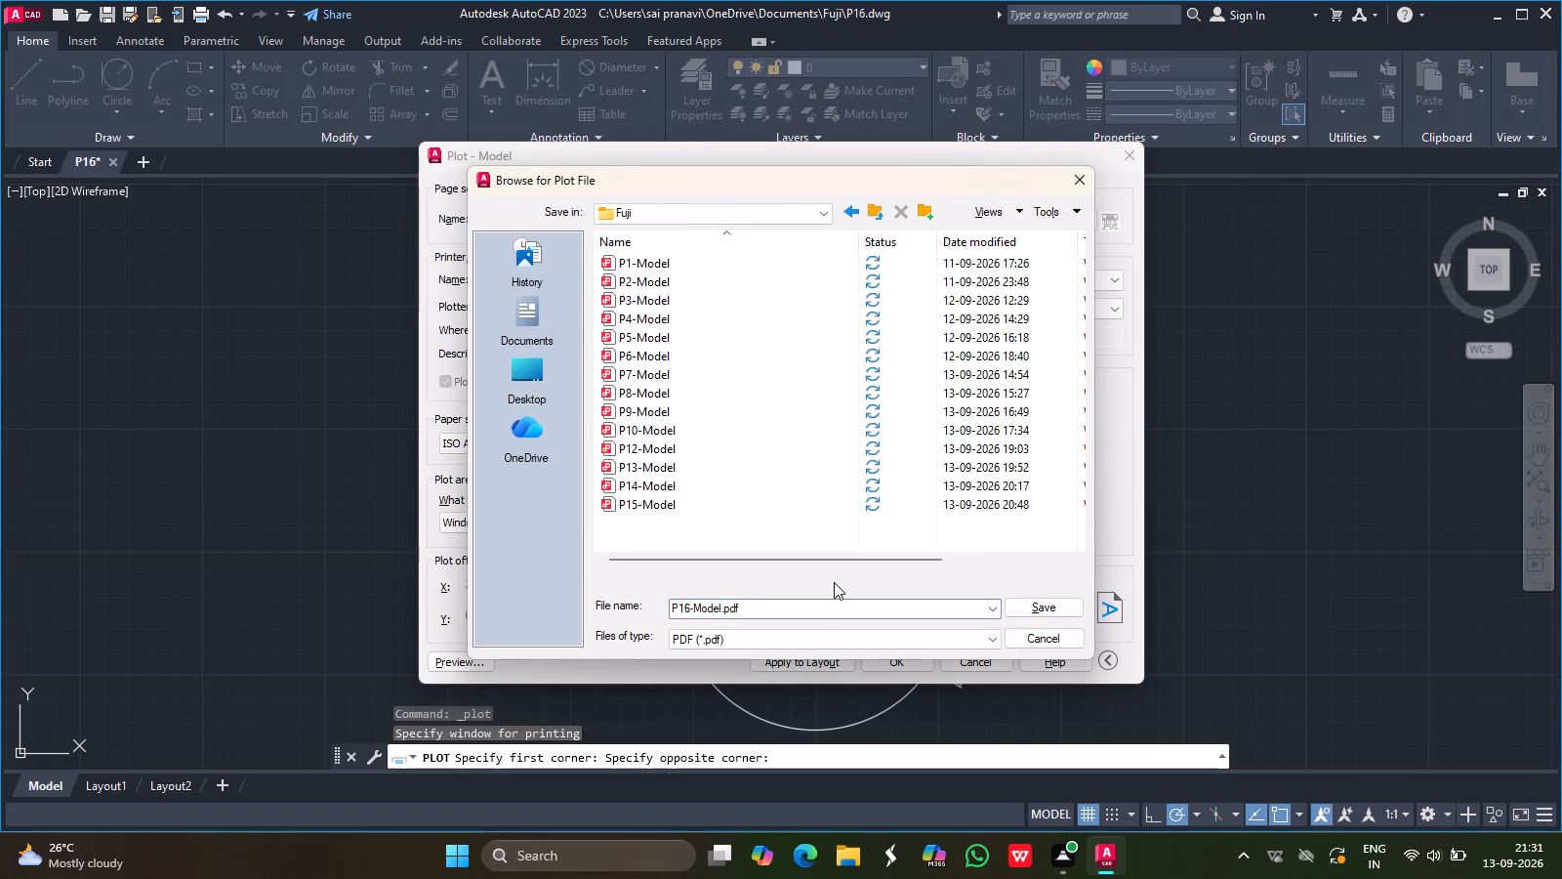
click(1042, 612)
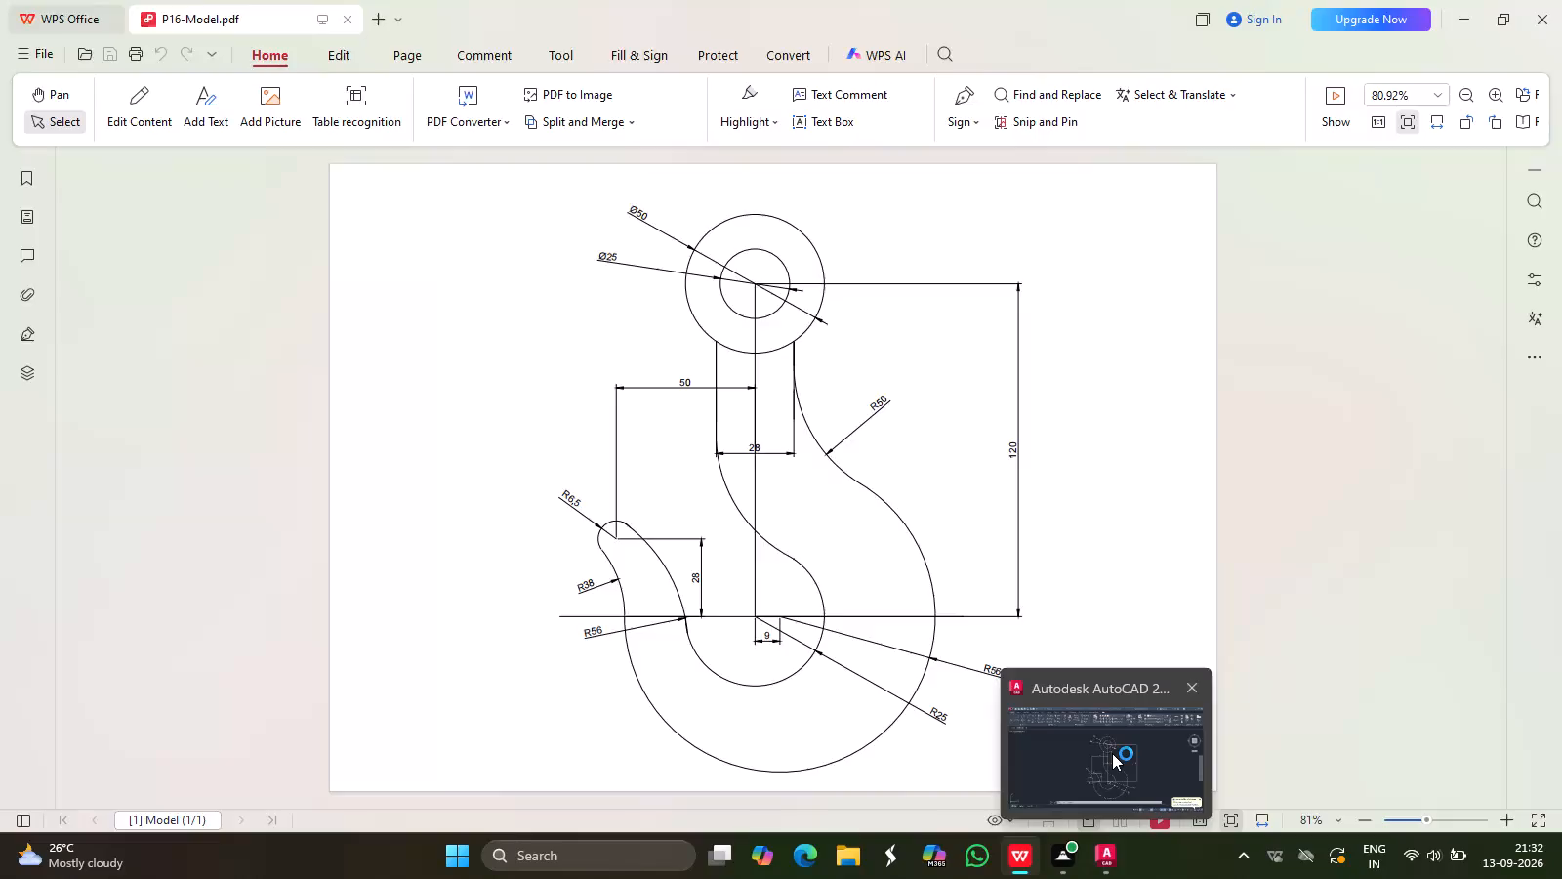
Switch from the PDF viewer back to AutoCAD and turn off log file recording with LOGFILEOFF.
click(1112, 753)
click(761, 755)
text(LOG)
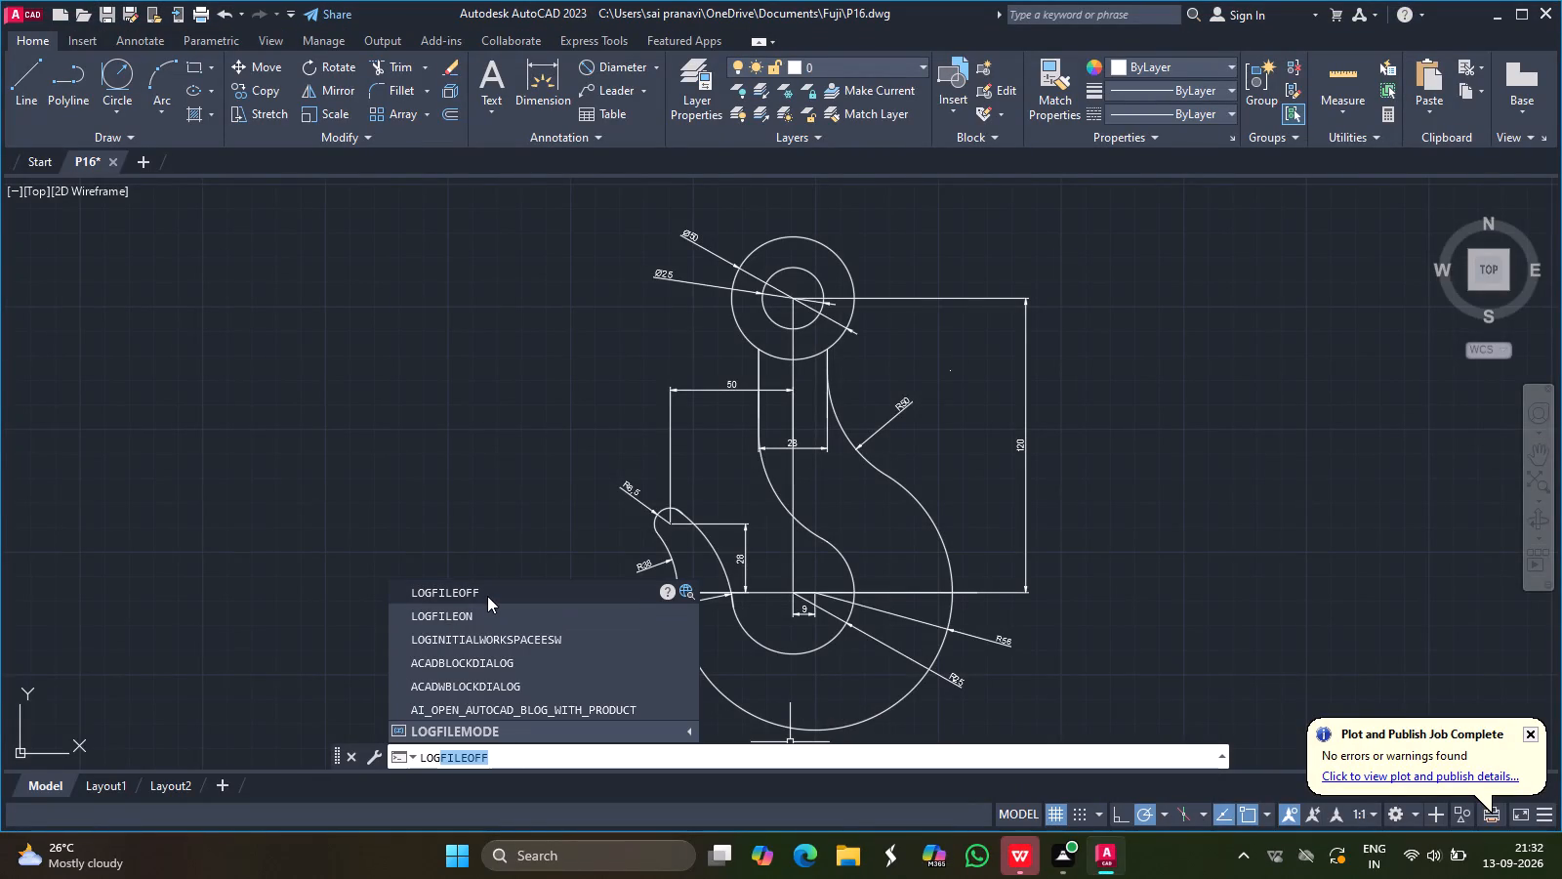
click(487, 596)
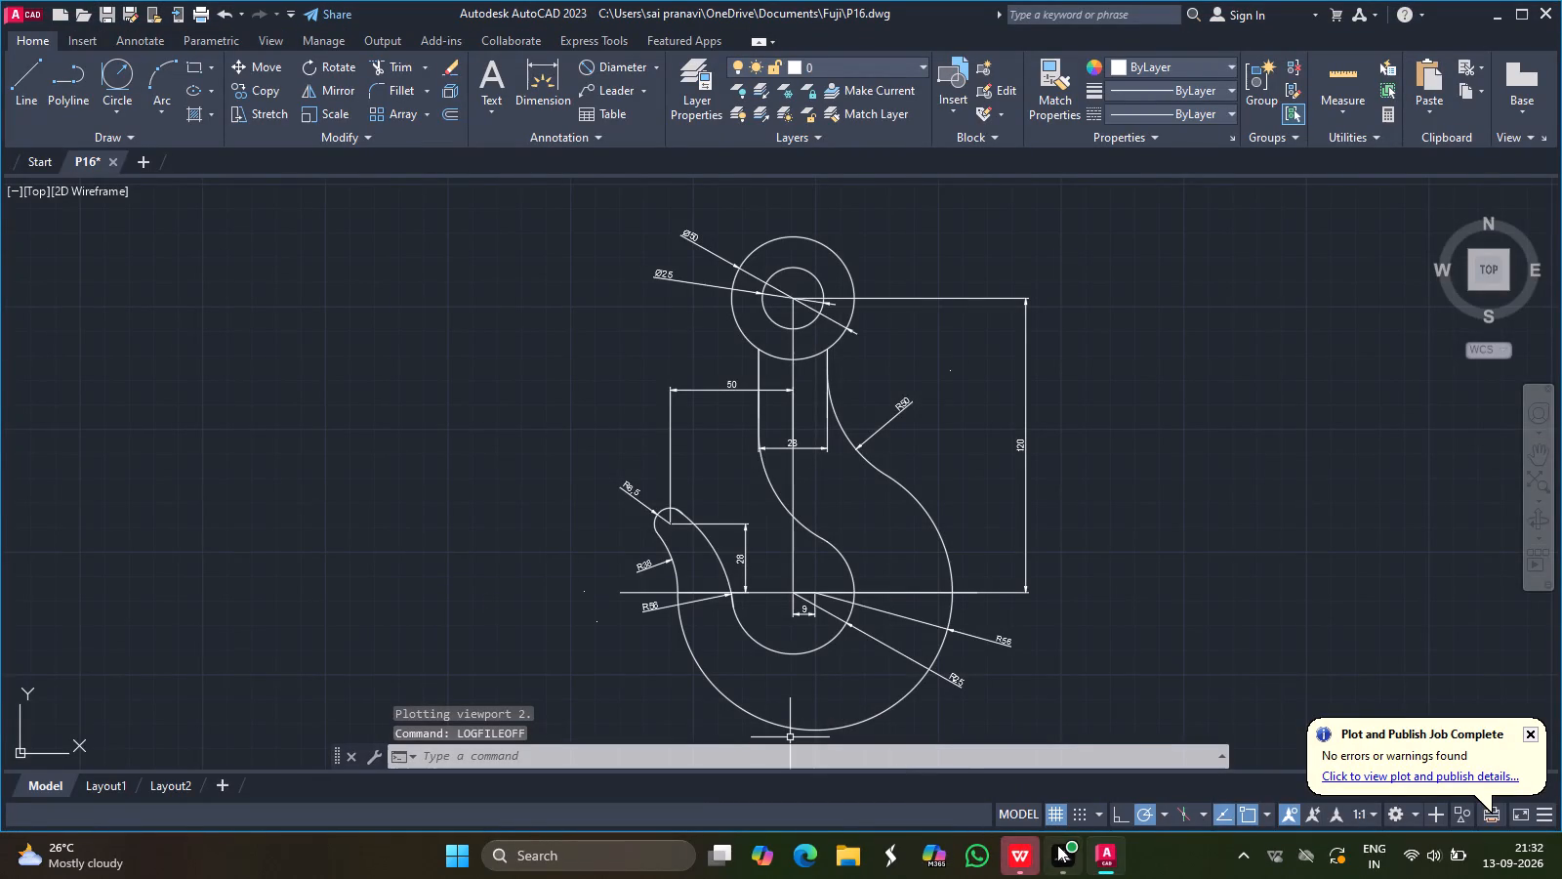